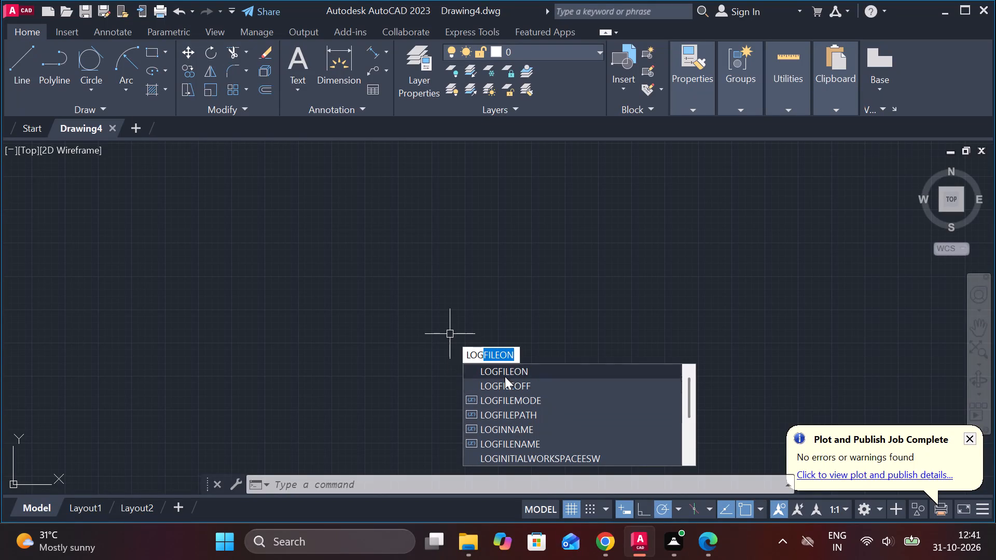
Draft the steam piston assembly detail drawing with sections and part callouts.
Set the model space limits with lower-left corner 0,0 and upper-right corner 297,210.
{"action": "left_click", "coordinate": [494, 365]}
{"action": "type", "text": "LIMITS"}
{"action": "key", "text": "Return"}
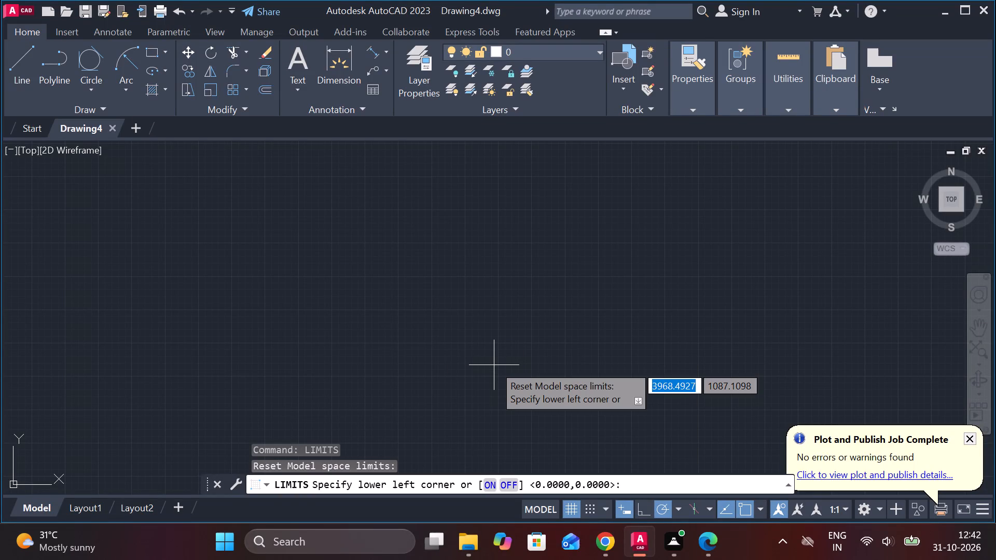
{"action": "type", "text": "0,0"}
{"action": "key", "text": "Return"}
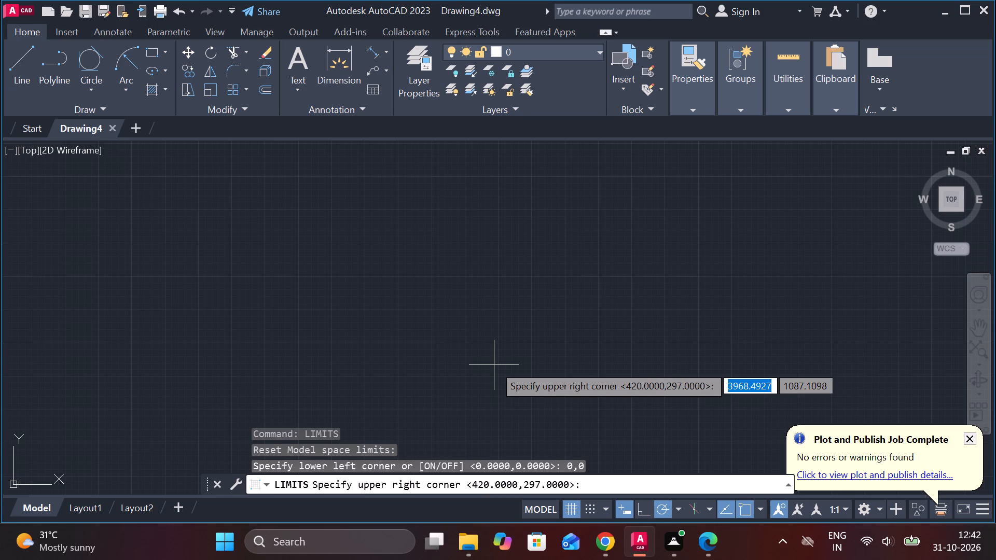
{"action": "type", "text": "297"}
{"action": "type", "text": ",210"}
{"action": "key", "text": "Return"}
Draw a closed rectangle 174 wide and 80 high out of individual lines, starting from its upper-left corner.
{"action": "key", "text": "z"}
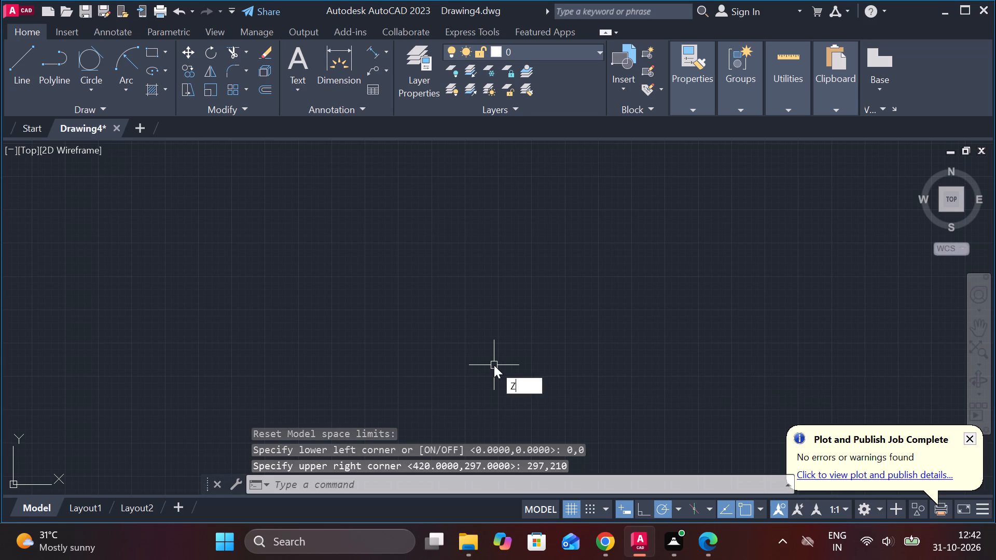
{"action": "key", "text": "Return"}
{"action": "key", "text": "a"}
{"action": "key", "text": "Return"}
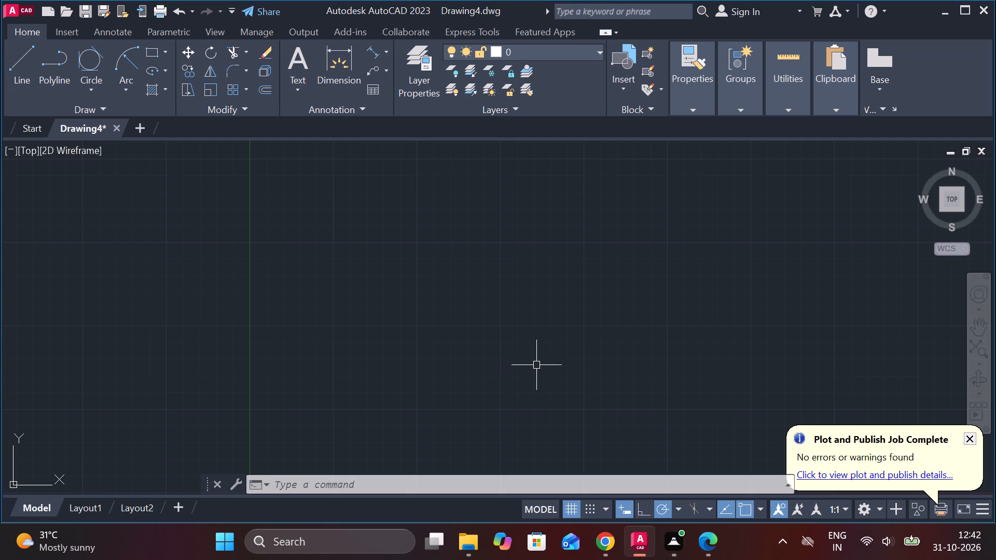
{"action": "key", "text": "l"}
{"action": "key", "text": "Return"}
{"action": "left_click", "coordinate": [477, 246]}
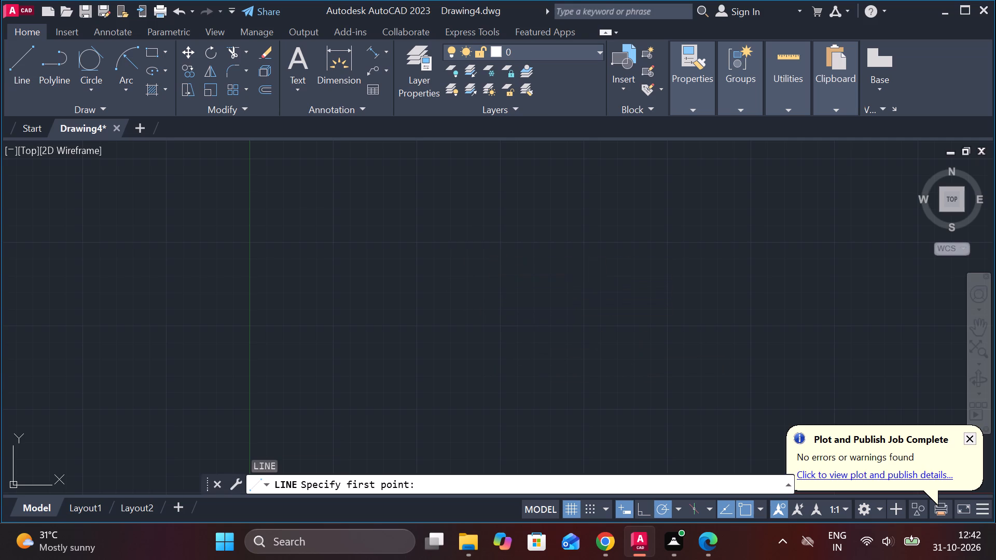
{"action": "type", "text": "80"}
{"action": "key", "text": "Return"}
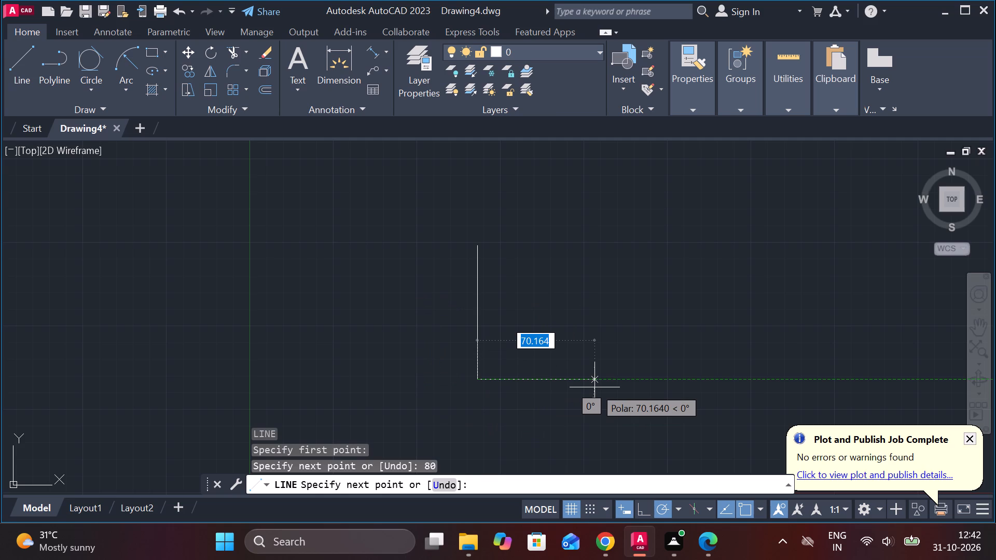
{"action": "key", "text": "1"}
{"action": "type", "text": "74"}
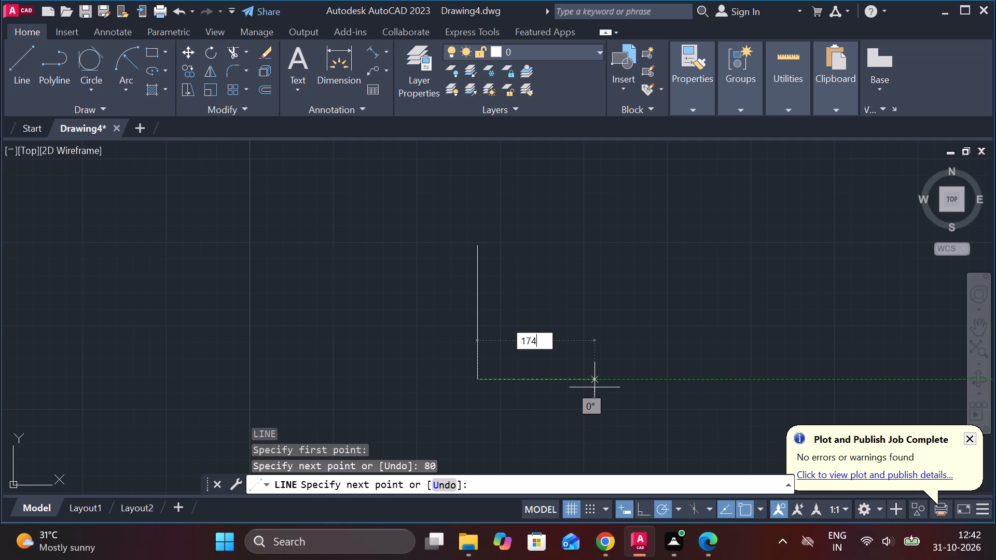
{"action": "key", "text": "space"}
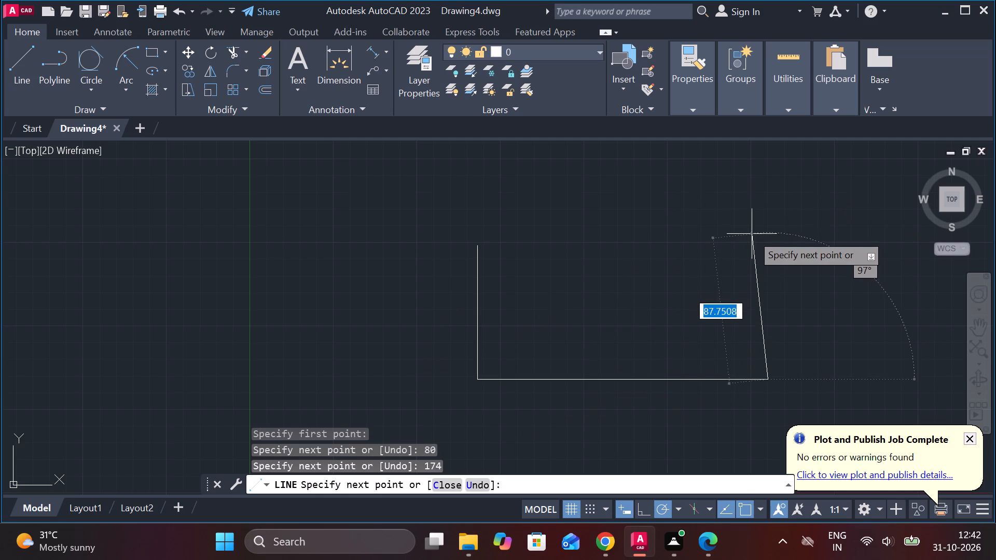
{"action": "type", "text": "80"}
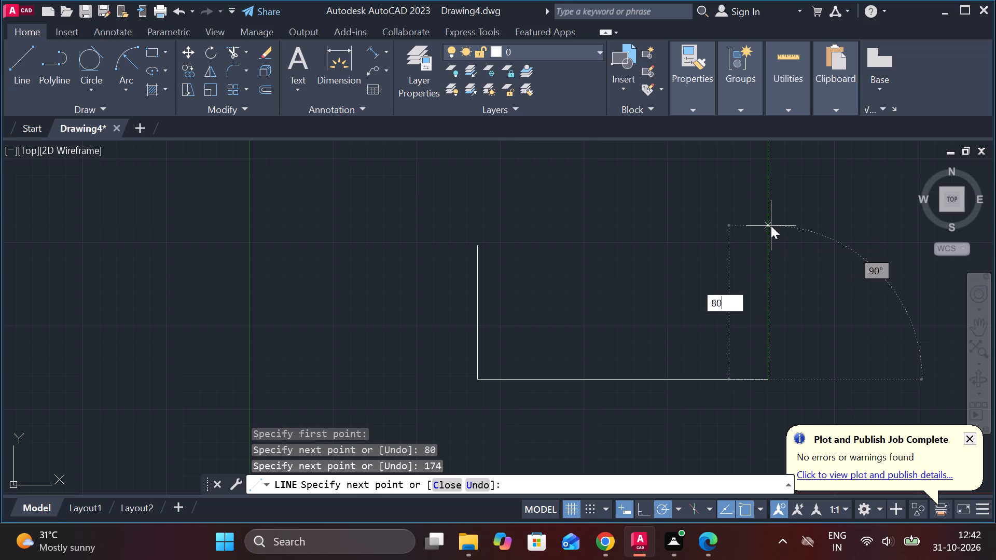
{"action": "key", "text": "Return"}
{"action": "left_click", "coordinate": [483, 244]}
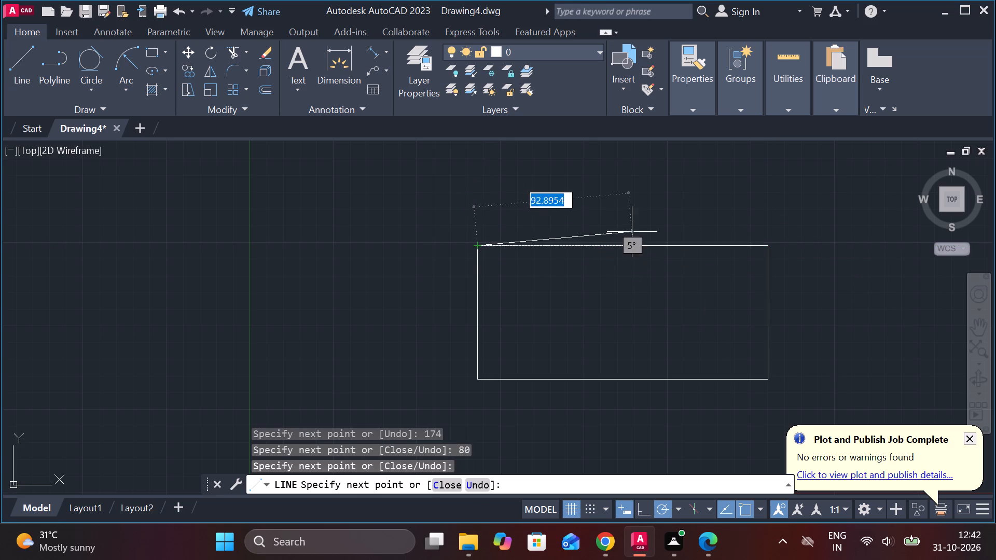
{"action": "key", "text": "Escape"}
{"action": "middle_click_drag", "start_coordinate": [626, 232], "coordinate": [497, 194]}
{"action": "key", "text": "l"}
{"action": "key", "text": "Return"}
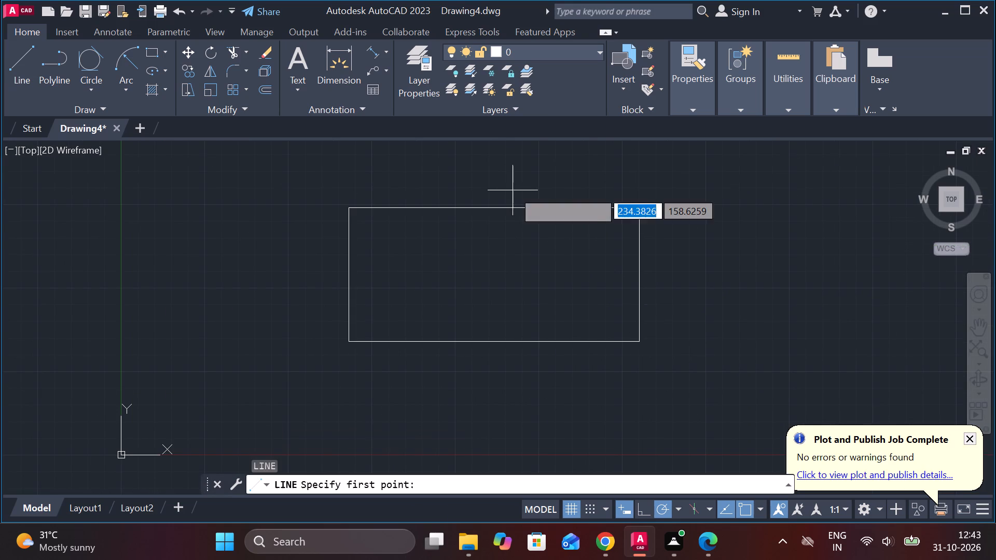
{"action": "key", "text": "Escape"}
Add a vertical centerline between the rectangle's left and right edges.
{"action": "type", "text": "CE"}
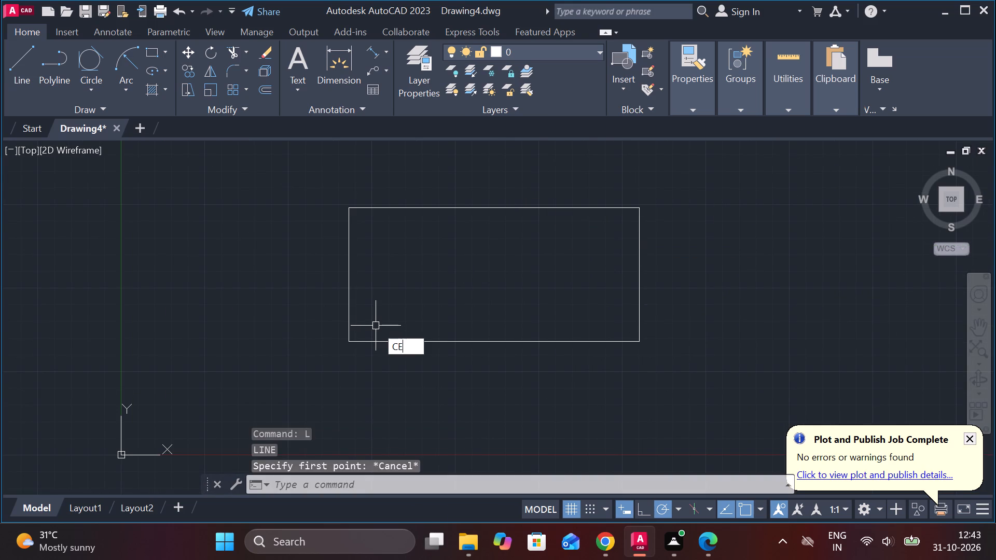
{"action": "left_click", "coordinate": [447, 363]}
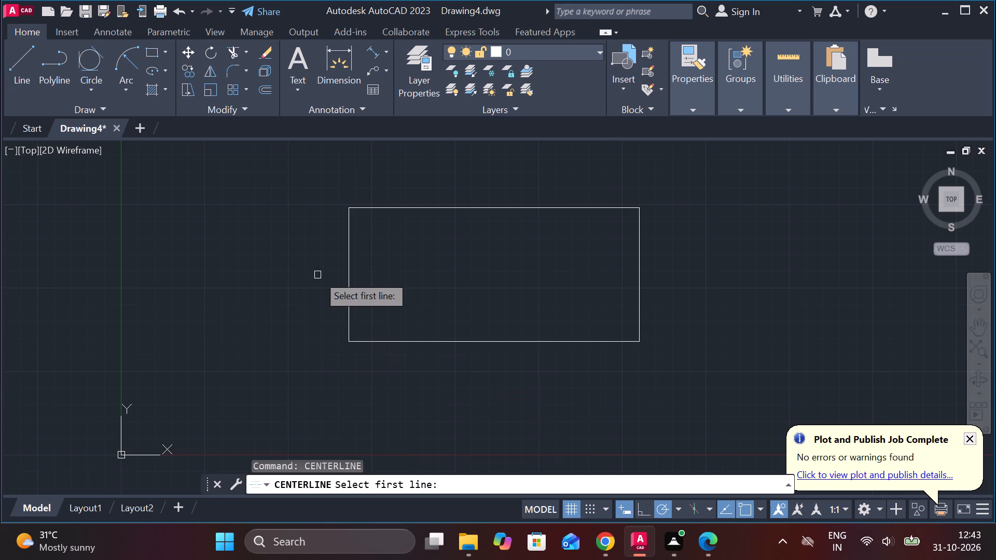
{"action": "left_click", "coordinate": [347, 258]}
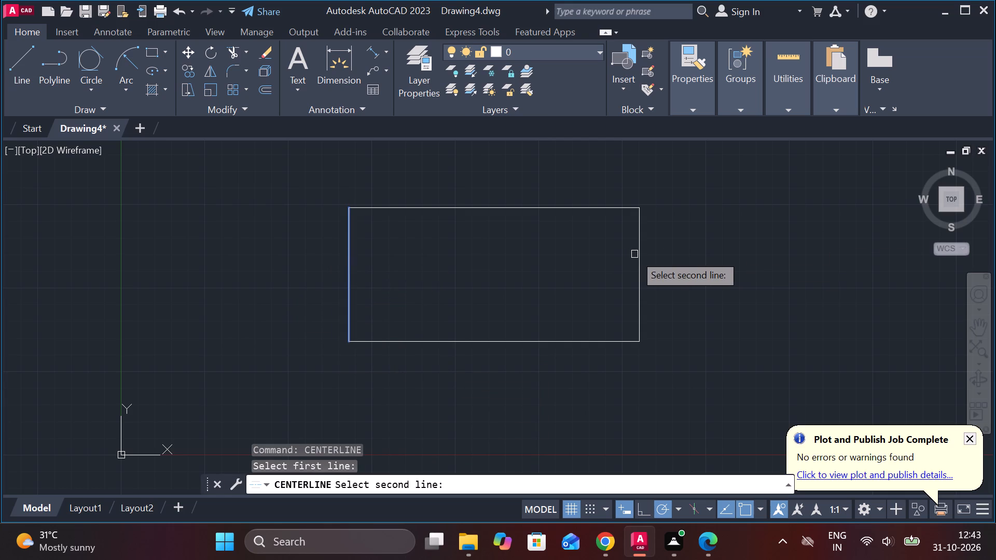
{"action": "left_click", "coordinate": [639, 253]}
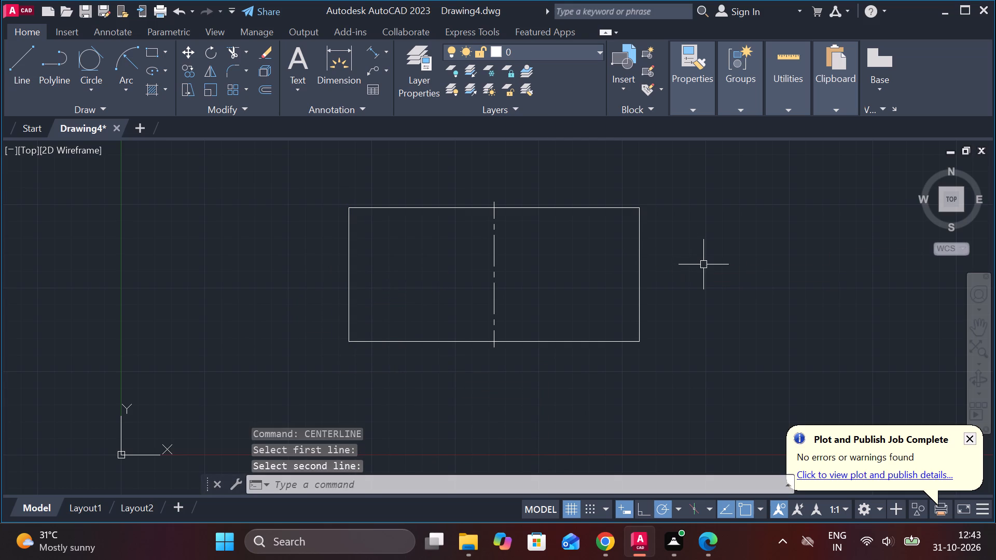
{"action": "key", "text": "Escape"}
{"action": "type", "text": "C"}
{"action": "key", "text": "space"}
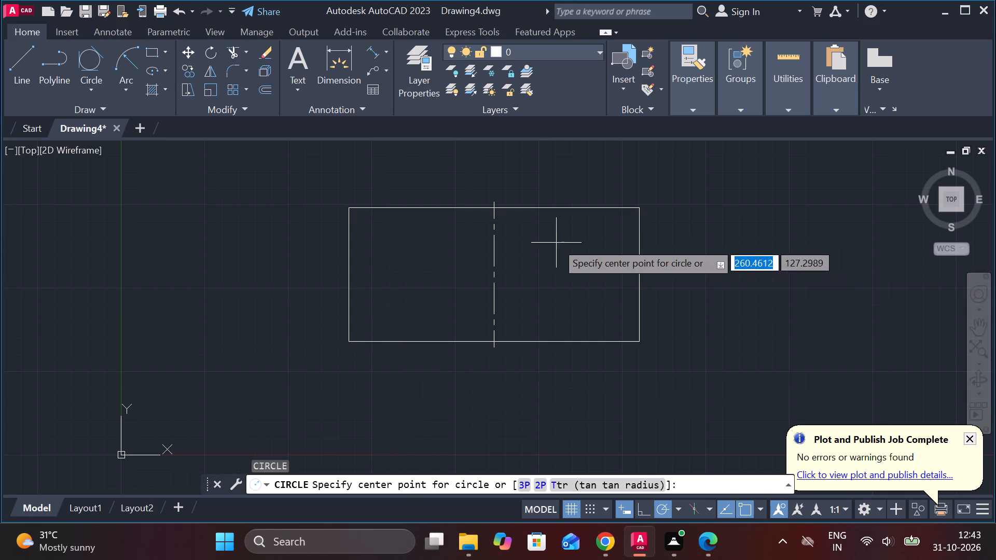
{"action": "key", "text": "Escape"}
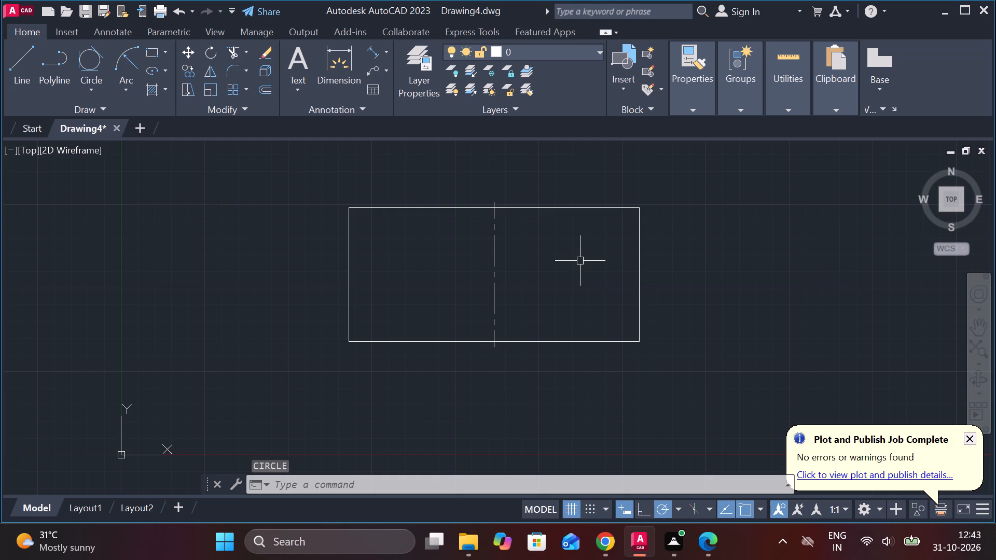
Add a horizontal centerline between the rectangle's top and bottom edges.
{"action": "key", "text": "c"}
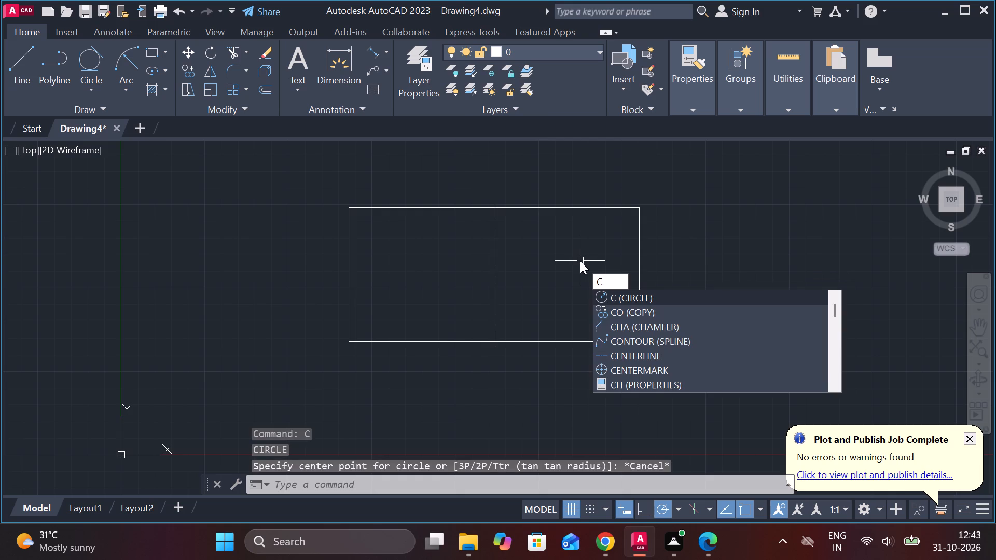
{"action": "key", "text": "e"}
{"action": "left_click", "coordinate": [633, 298]}
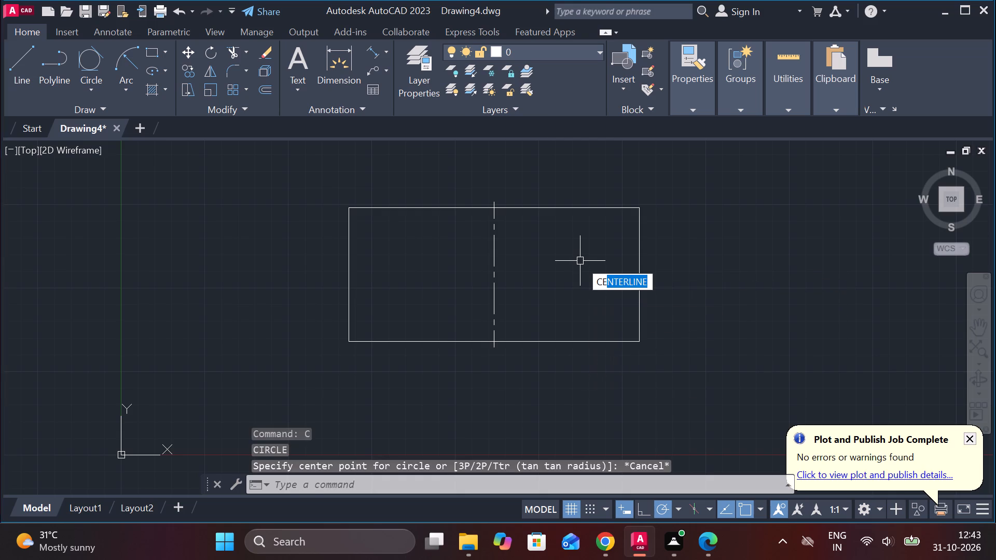
{"action": "left_click", "coordinate": [568, 206]}
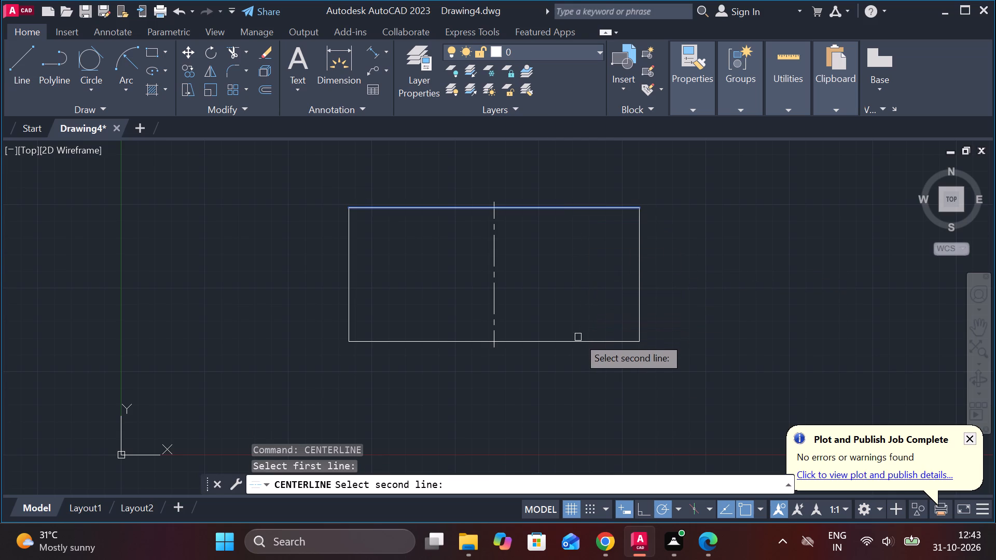
{"action": "left_click", "coordinate": [576, 344]}
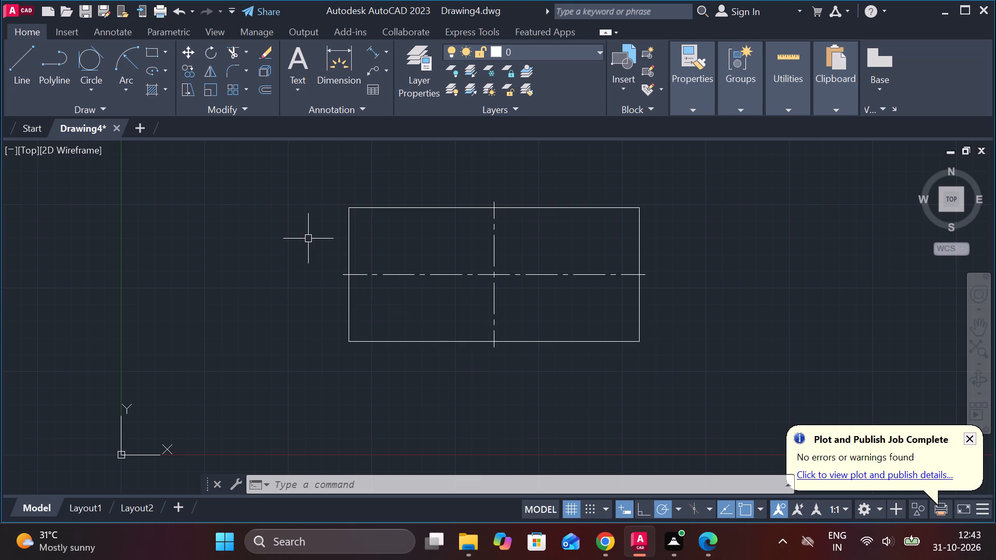
Draw a small closed rectangle 16.5 wide and 20 high out of lines, in the free space left of the large rectangle.
{"action": "middle_click_drag", "start_coordinate": [326, 234], "coordinate": [365, 239]}
{"action": "middle_click_drag", "start_coordinate": [305, 236], "coordinate": [320, 239]}
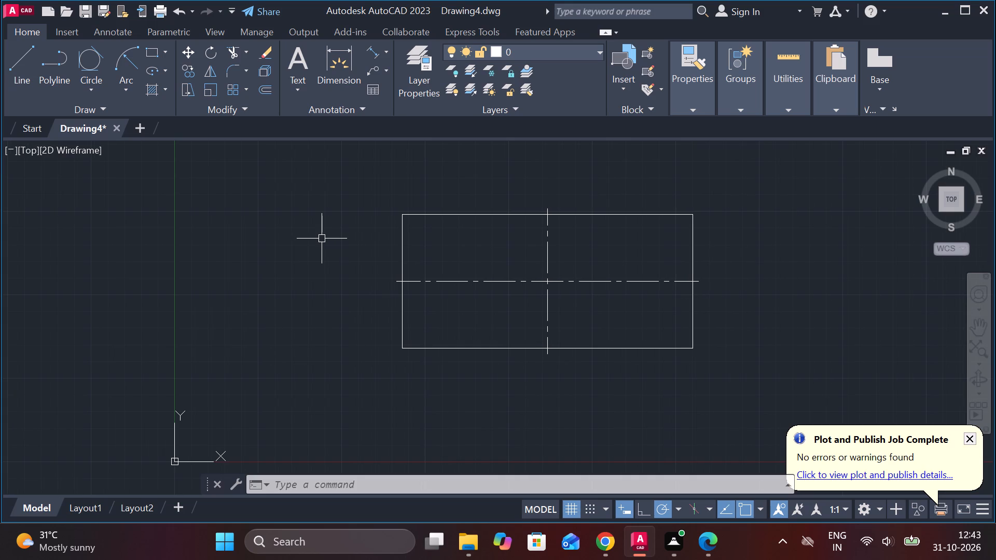
{"action": "middle_click_drag", "start_coordinate": [349, 289], "coordinate": [394, 294]}
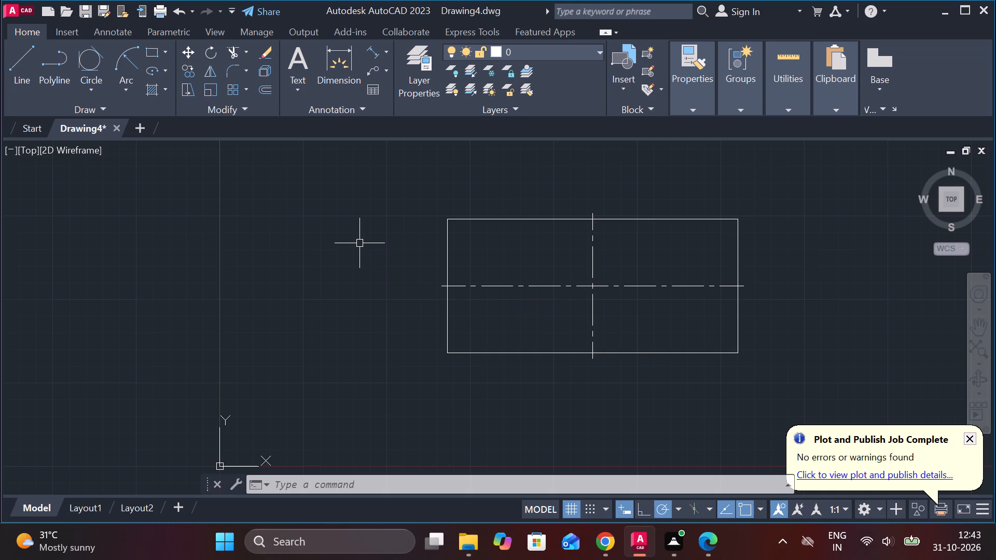
{"action": "middle_click_drag", "start_coordinate": [336, 257], "coordinate": [352, 258]}
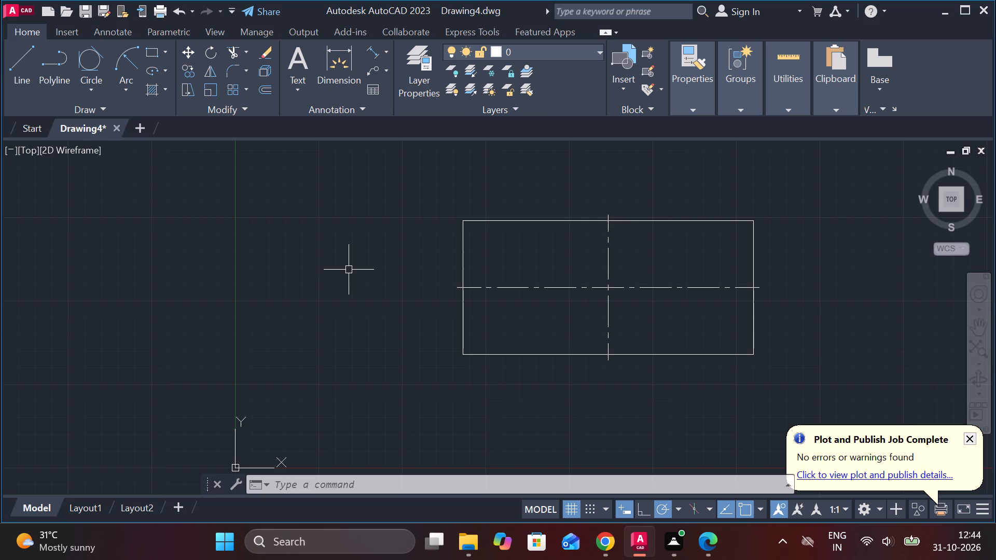
{"action": "key", "text": "l"}
{"action": "key", "text": "Return"}
{"action": "left_click", "coordinate": [319, 220]}
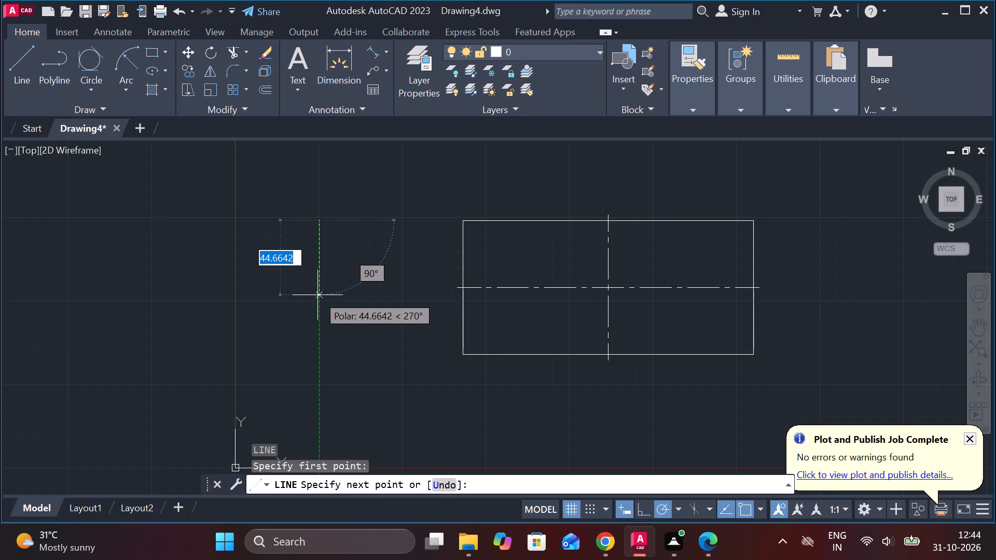
{"action": "type", "text": "20"}
{"action": "key", "text": "Return"}
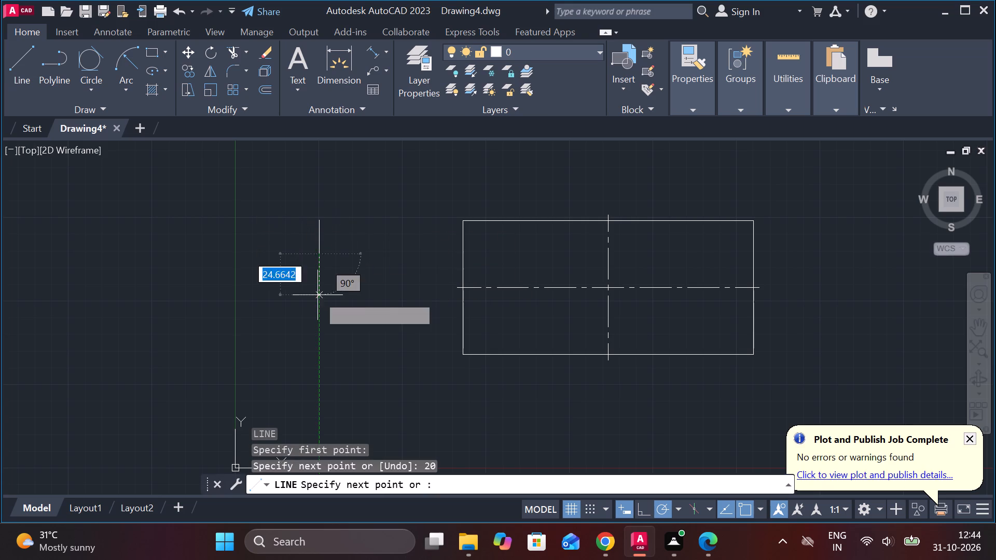
{"action": "type", "text": "16."}
{"action": "type", "text": "5"}
{"action": "key", "text": "space"}
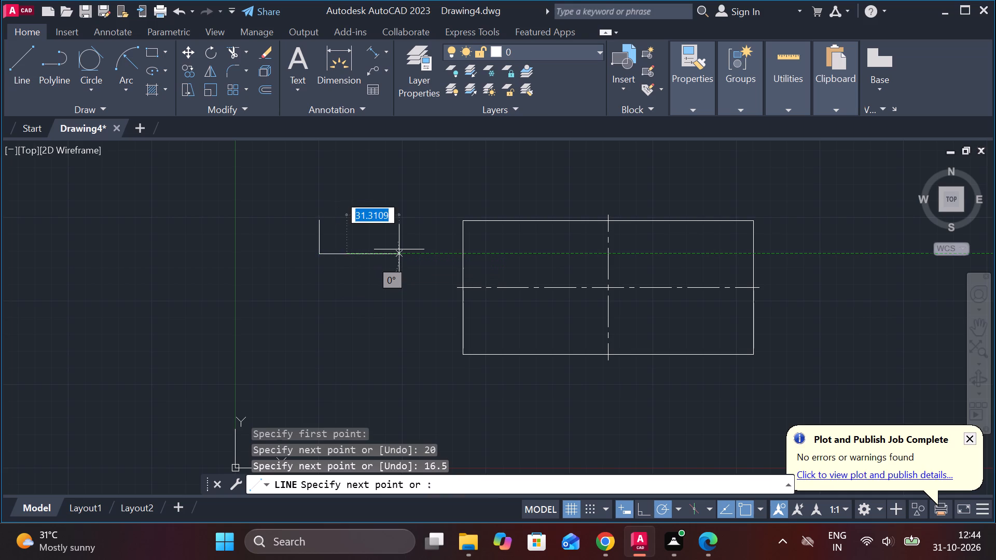
{"action": "type", "text": "20"}
{"action": "key", "text": "Return"}
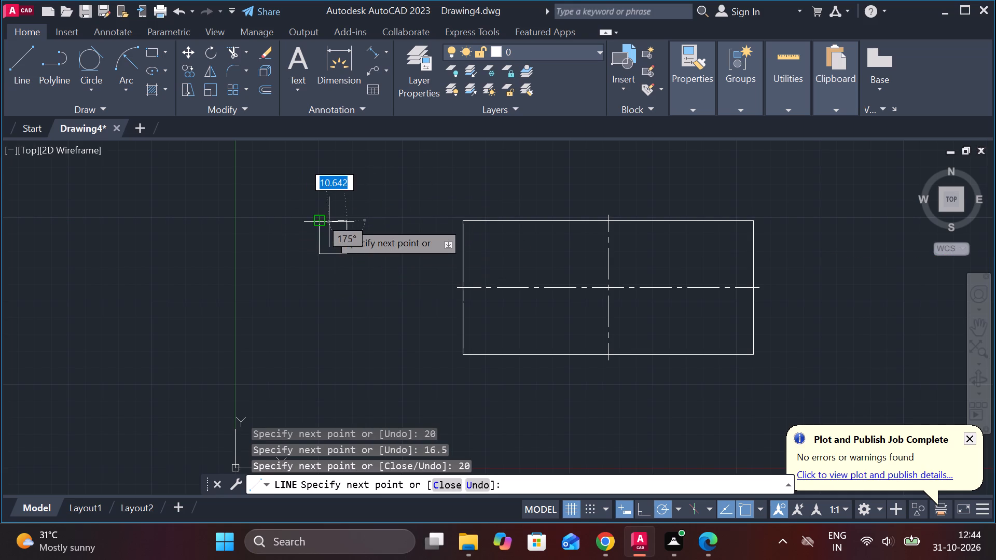
{"action": "left_click", "coordinate": [329, 222]}
{"action": "key", "text": "Escape"}
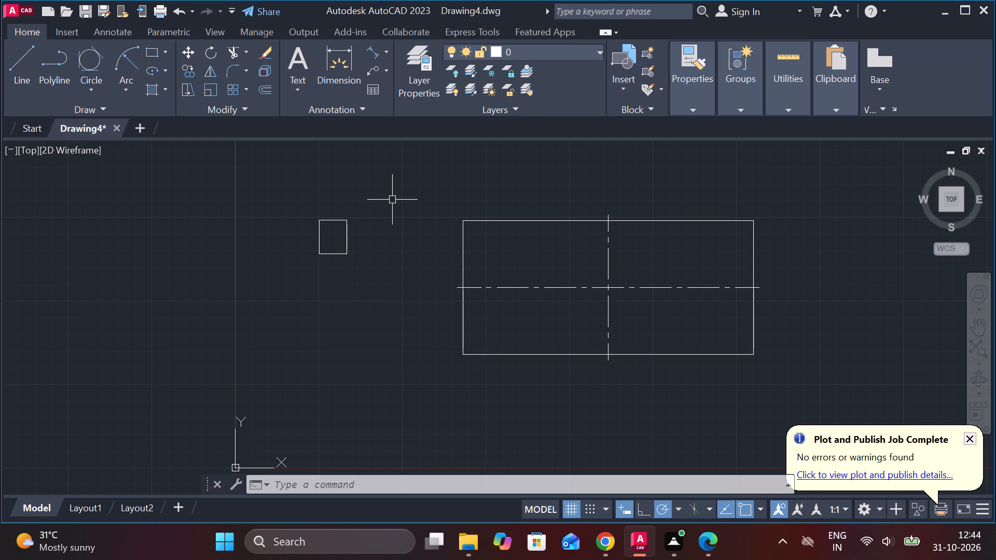
Offset the small rectangle's left edge inward by 1.
{"action": "scroll", "coordinate": [358, 243], "scroll_direction": "up", "scroll_amount": 3}
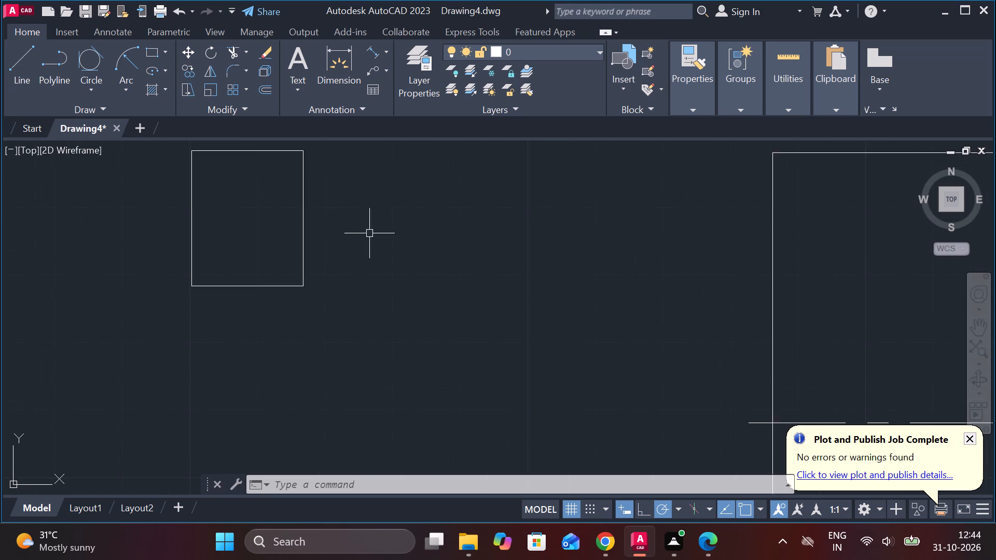
{"action": "middle_click_drag", "start_coordinate": [411, 237], "coordinate": [583, 351]}
{"action": "left_click", "coordinate": [362, 312]}
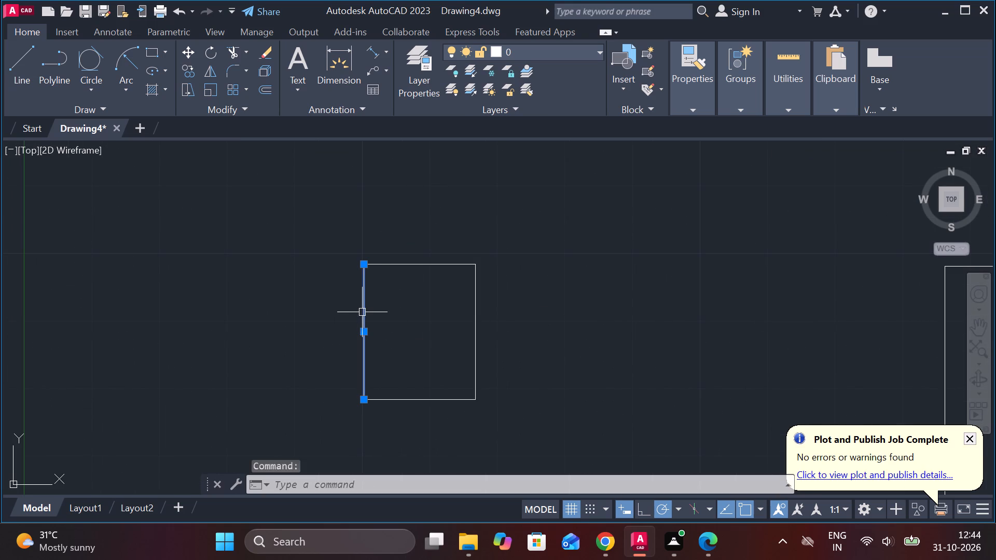
{"action": "key", "text": "o"}
{"action": "key", "text": "Return"}
{"action": "key", "text": "Return"}
{"action": "key", "text": "1"}
{"action": "key", "text": "Return"}
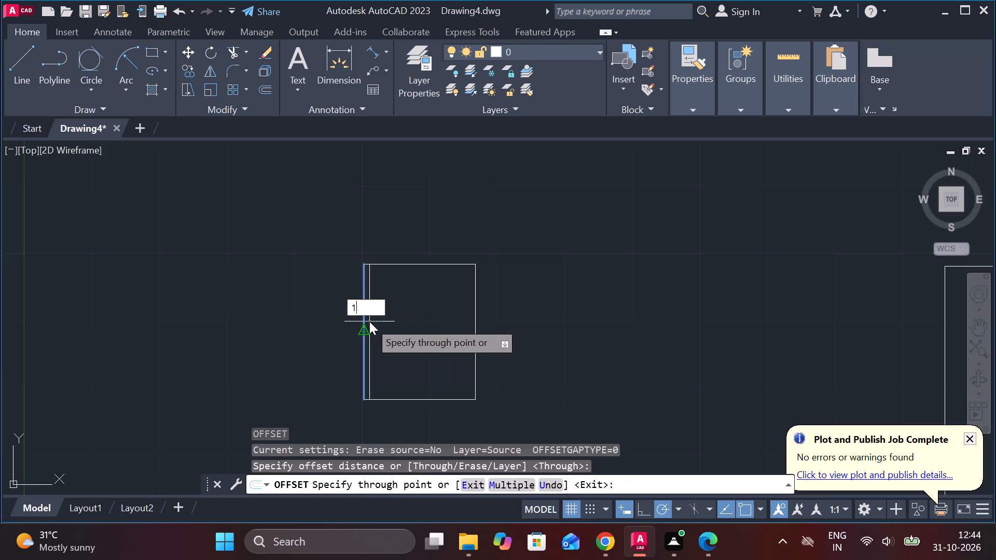
{"action": "middle_click_drag", "start_coordinate": [382, 321], "coordinate": [386, 249]}
{"action": "key", "text": "Escape"}
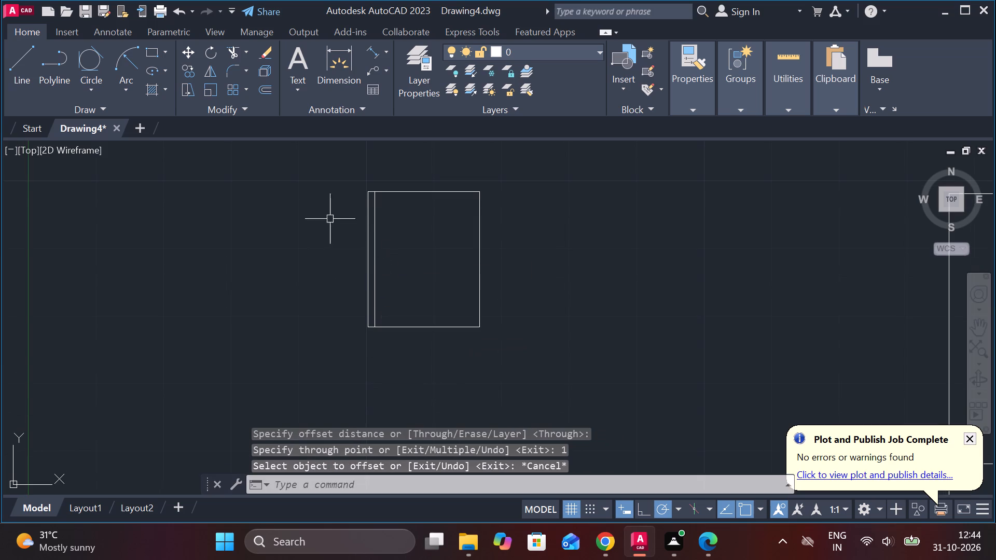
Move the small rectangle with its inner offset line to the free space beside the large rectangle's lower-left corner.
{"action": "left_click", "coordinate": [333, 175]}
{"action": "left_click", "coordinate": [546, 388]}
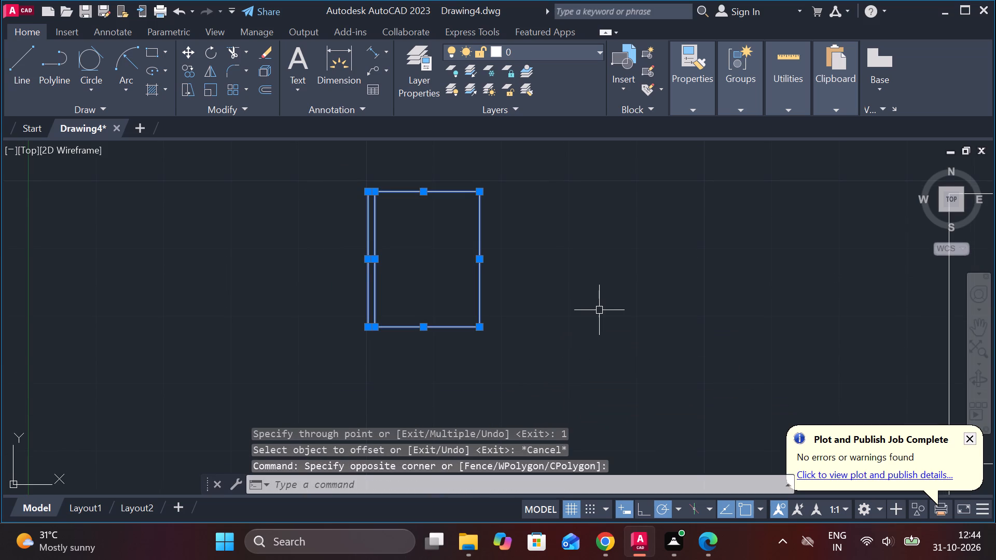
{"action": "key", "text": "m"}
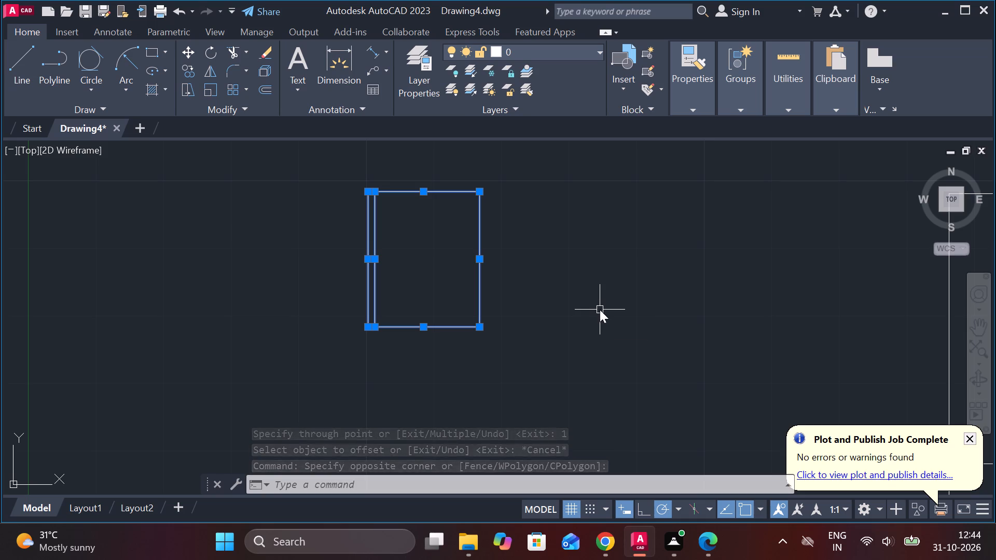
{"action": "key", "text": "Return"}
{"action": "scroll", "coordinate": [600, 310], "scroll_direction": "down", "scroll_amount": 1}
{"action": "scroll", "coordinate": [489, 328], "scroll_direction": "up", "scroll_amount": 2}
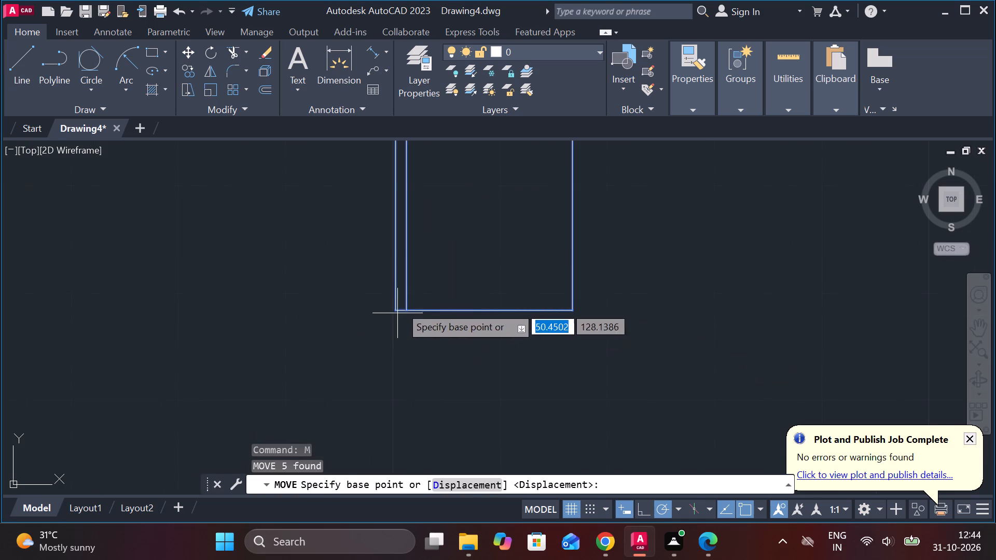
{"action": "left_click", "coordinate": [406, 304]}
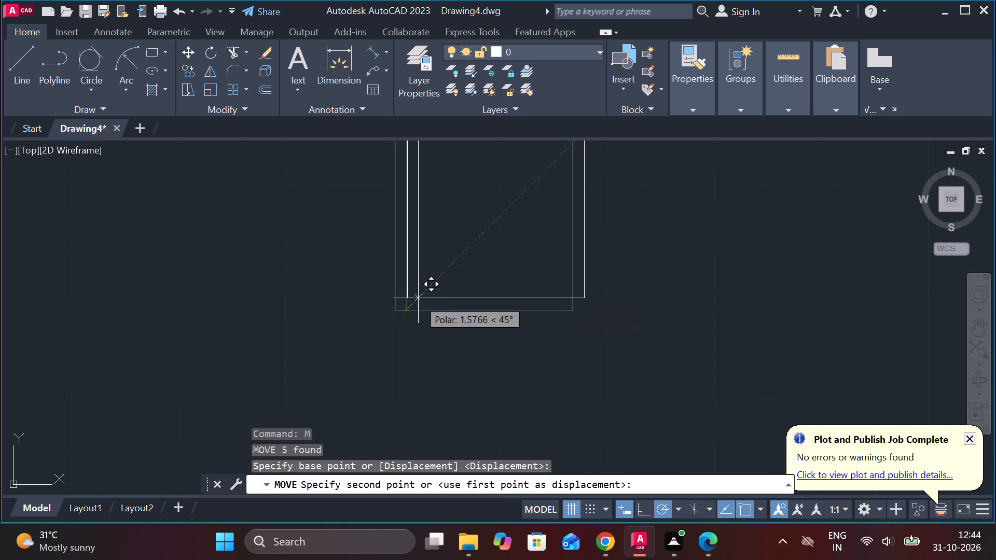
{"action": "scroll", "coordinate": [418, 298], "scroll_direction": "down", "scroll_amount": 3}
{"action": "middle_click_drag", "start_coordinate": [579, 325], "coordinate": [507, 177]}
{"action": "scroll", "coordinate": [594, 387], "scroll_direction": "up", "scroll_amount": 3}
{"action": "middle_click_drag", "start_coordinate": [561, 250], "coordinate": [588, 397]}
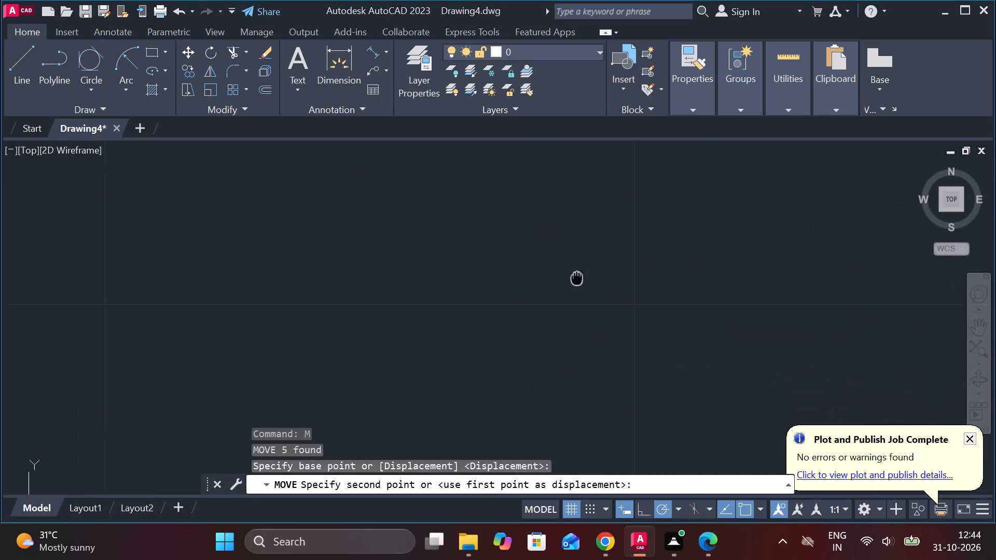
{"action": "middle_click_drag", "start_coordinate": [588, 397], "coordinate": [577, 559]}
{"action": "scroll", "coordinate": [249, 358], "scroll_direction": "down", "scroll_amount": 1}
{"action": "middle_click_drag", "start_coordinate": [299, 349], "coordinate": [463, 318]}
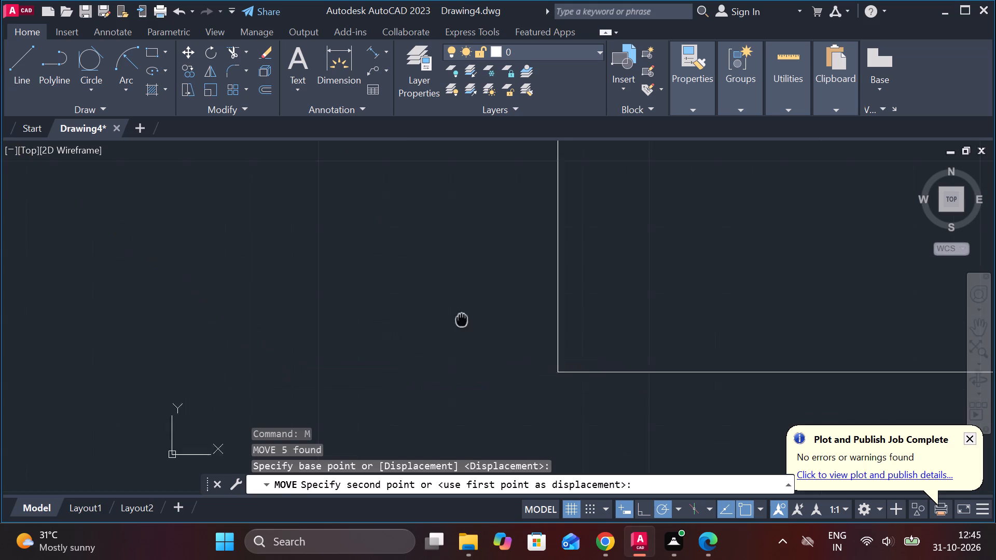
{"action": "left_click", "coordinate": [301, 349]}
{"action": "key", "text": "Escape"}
Join the four outer lines of the small rectangle into one polyline.
{"action": "left_click", "coordinate": [263, 198]}
{"action": "left_click", "coordinate": [479, 387]}
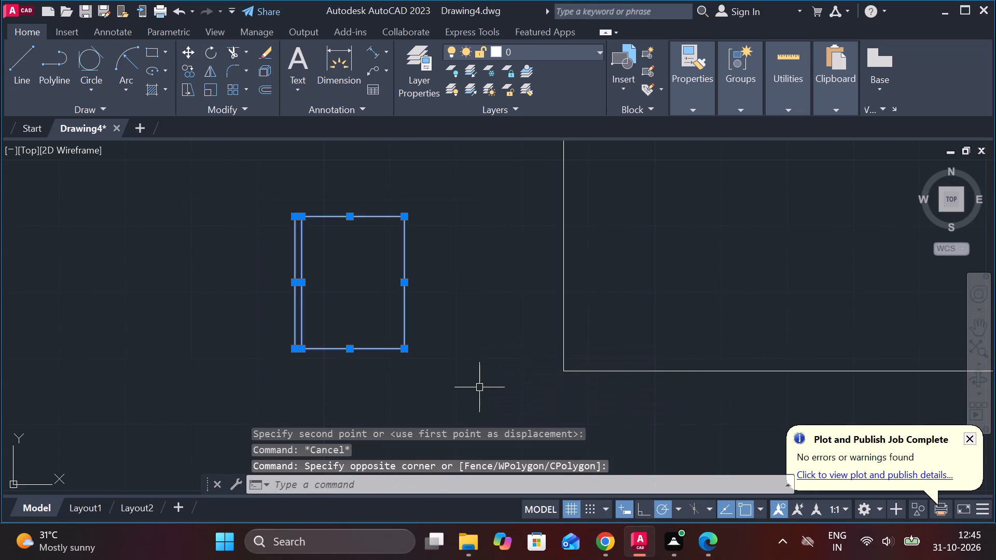
{"action": "key", "text": "j"}
{"action": "key", "text": "Return"}
Copy the small rectangle and its inner line from the inner line's bottom end to the large rectangle's lower-left corner.
{"action": "left_click", "coordinate": [234, 182]}
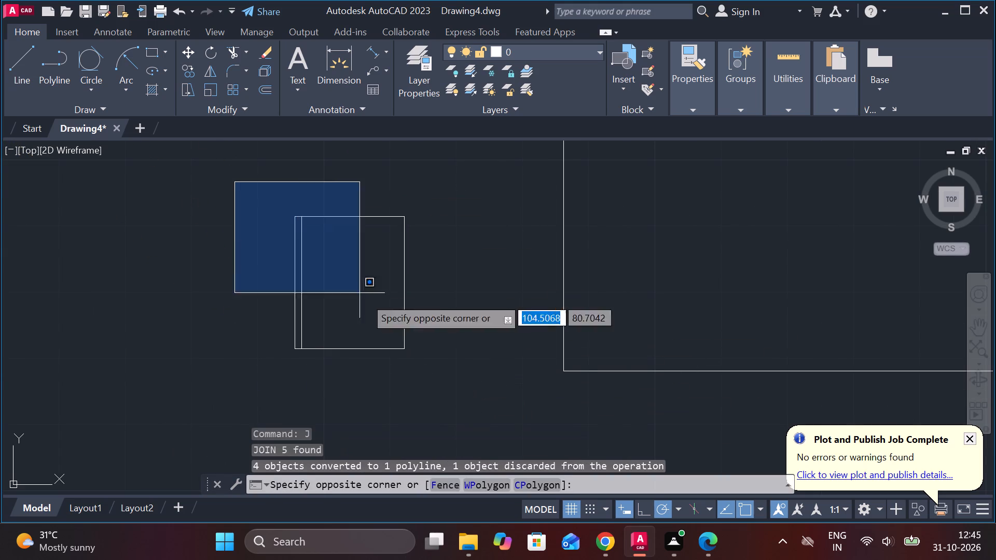
{"action": "left_click", "coordinate": [466, 383]}
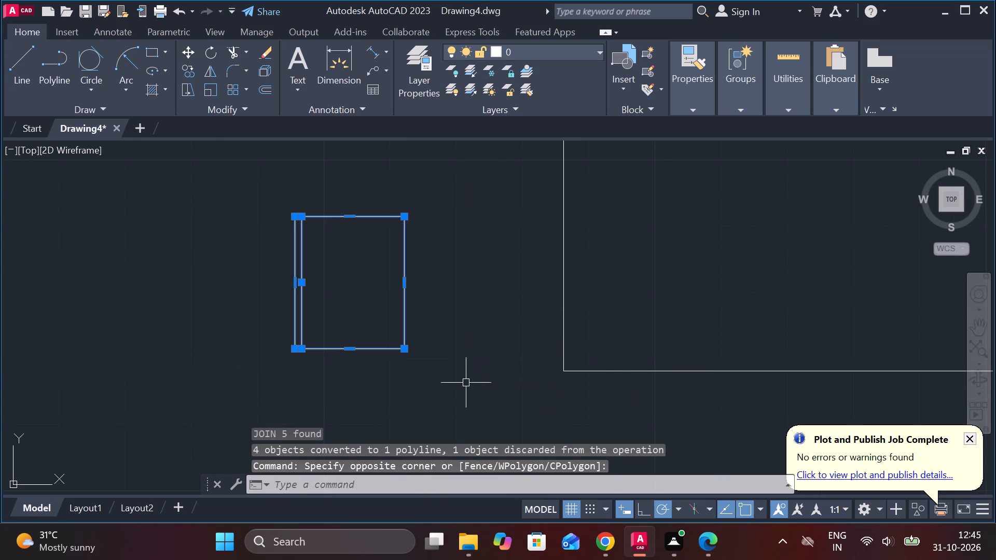
{"action": "type", "text": "CO"}
{"action": "key", "text": "Return"}
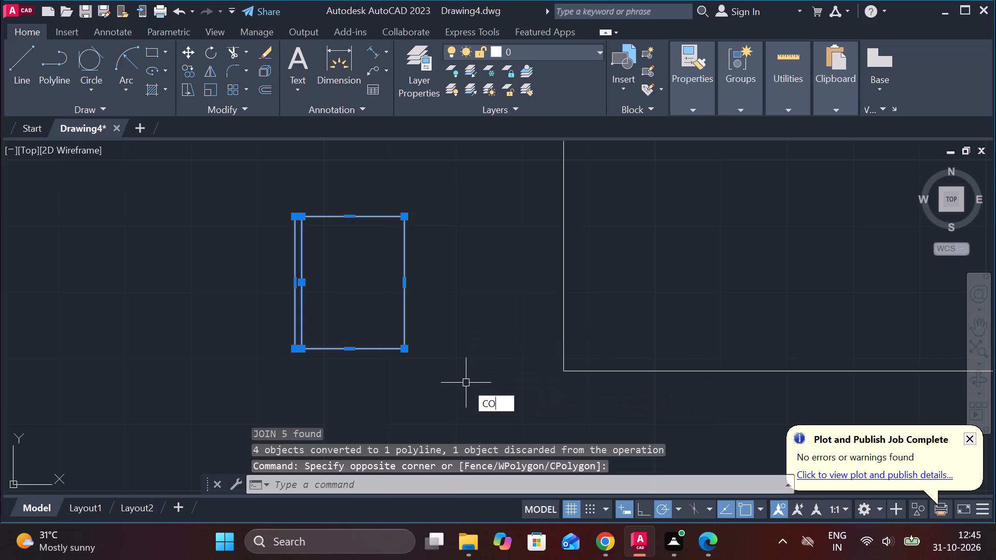
{"action": "left_click", "coordinate": [298, 348]}
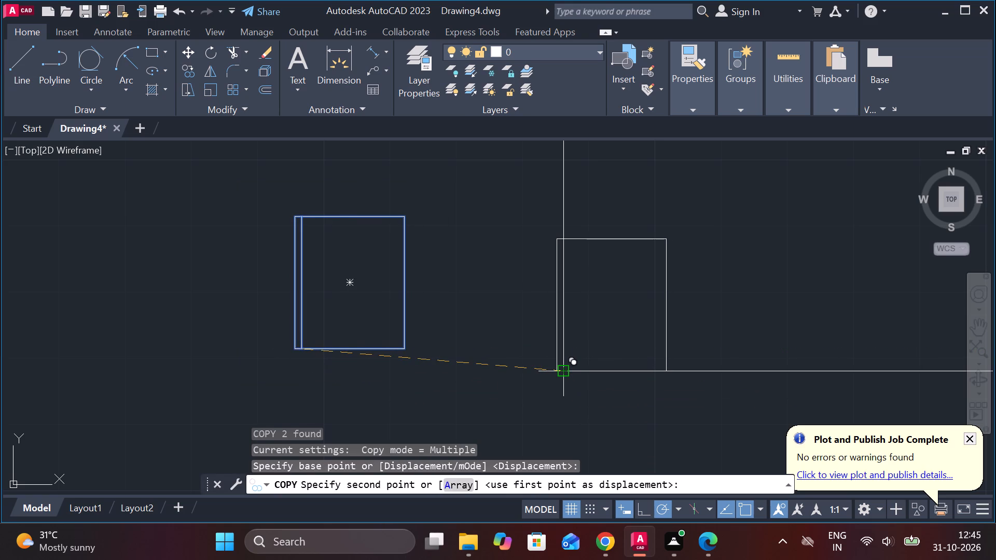
{"action": "key", "text": "Escape"}
Move the copied detail 13 straight up along the large rectangle's left edge.
{"action": "left_click", "coordinate": [518, 232]}
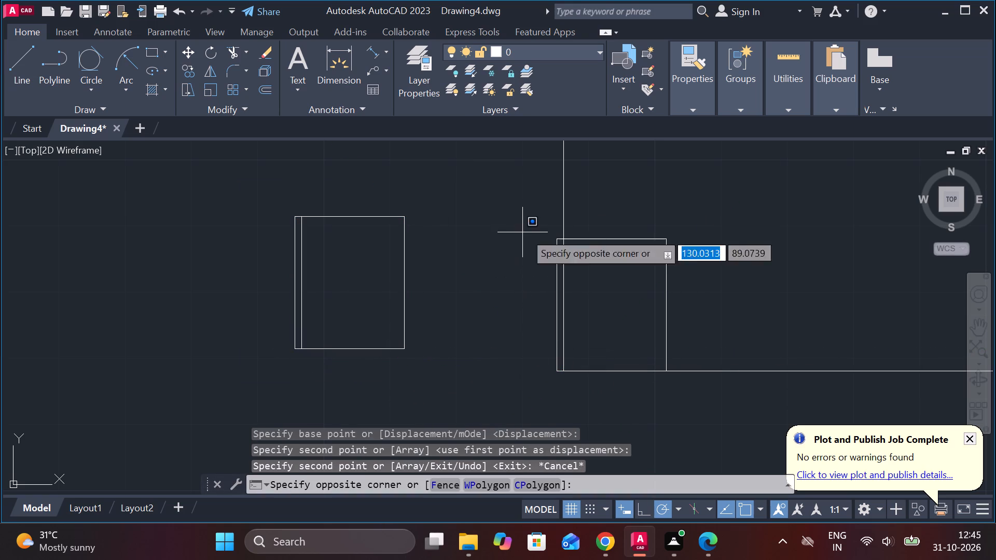
{"action": "left_click", "coordinate": [708, 387]}
{"action": "key", "text": "m"}
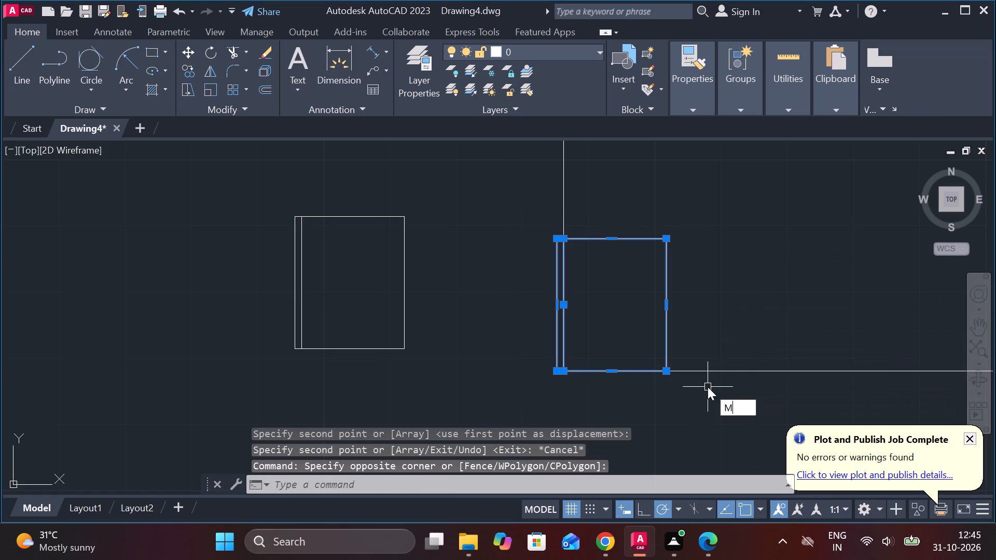
{"action": "key", "text": "Return"}
{"action": "left_click", "coordinate": [567, 374]}
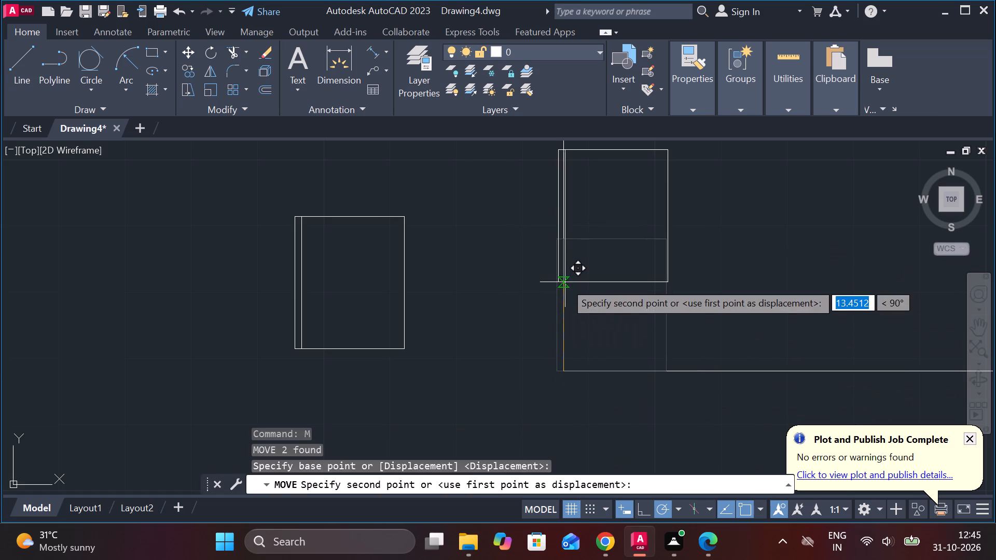
{"action": "middle_click_drag", "start_coordinate": [591, 306], "coordinate": [560, 385]}
{"action": "scroll", "coordinate": [557, 390], "scroll_direction": "down", "scroll_amount": 1}
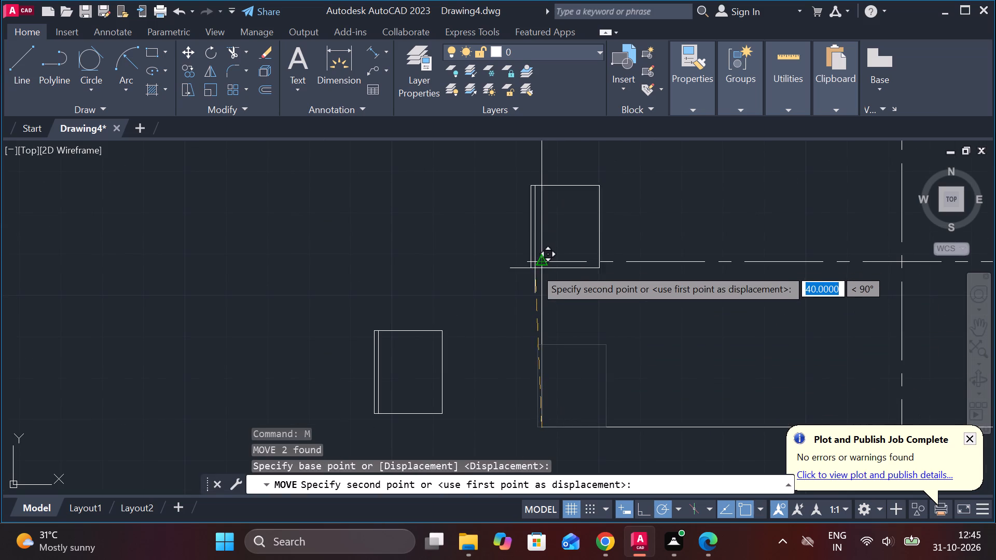
{"action": "type", "text": "13"}
{"action": "key", "text": "space"}
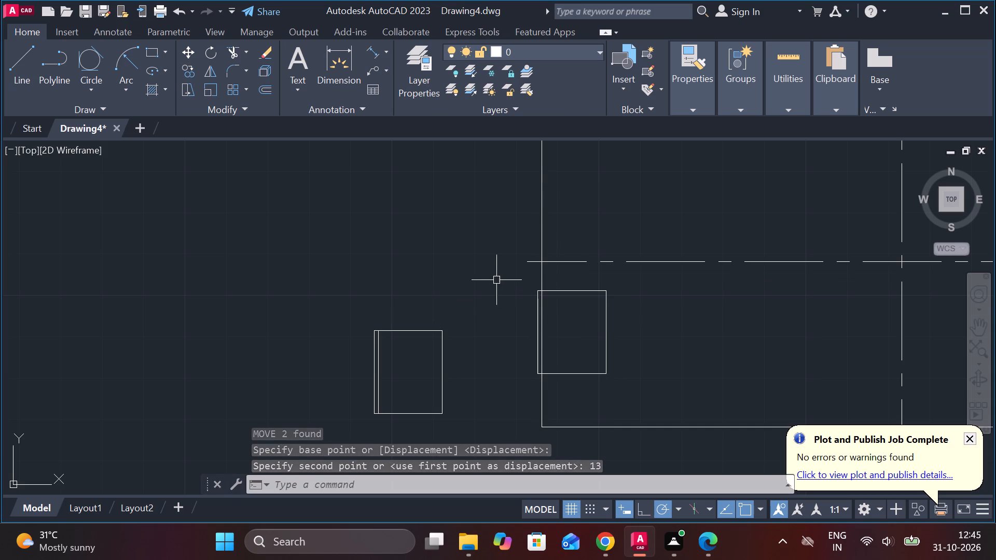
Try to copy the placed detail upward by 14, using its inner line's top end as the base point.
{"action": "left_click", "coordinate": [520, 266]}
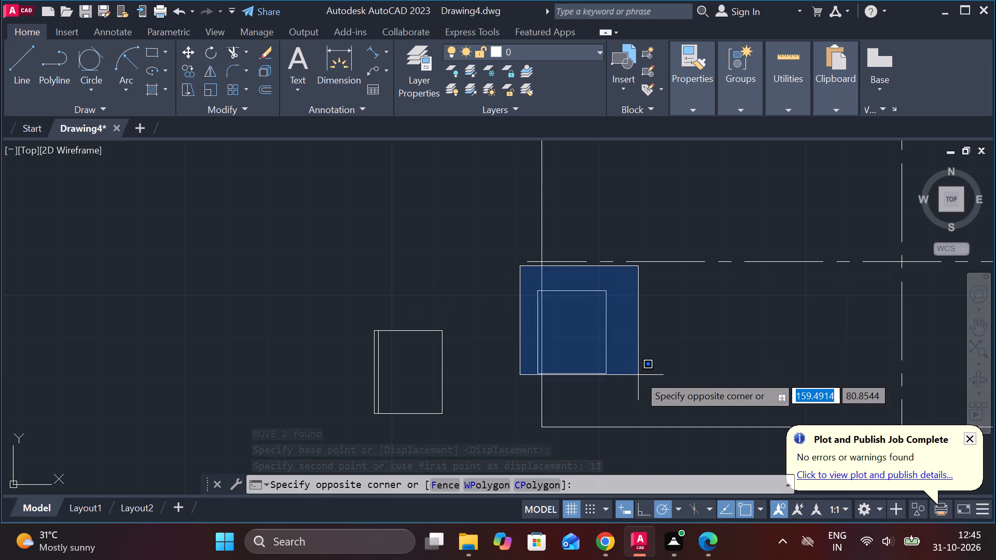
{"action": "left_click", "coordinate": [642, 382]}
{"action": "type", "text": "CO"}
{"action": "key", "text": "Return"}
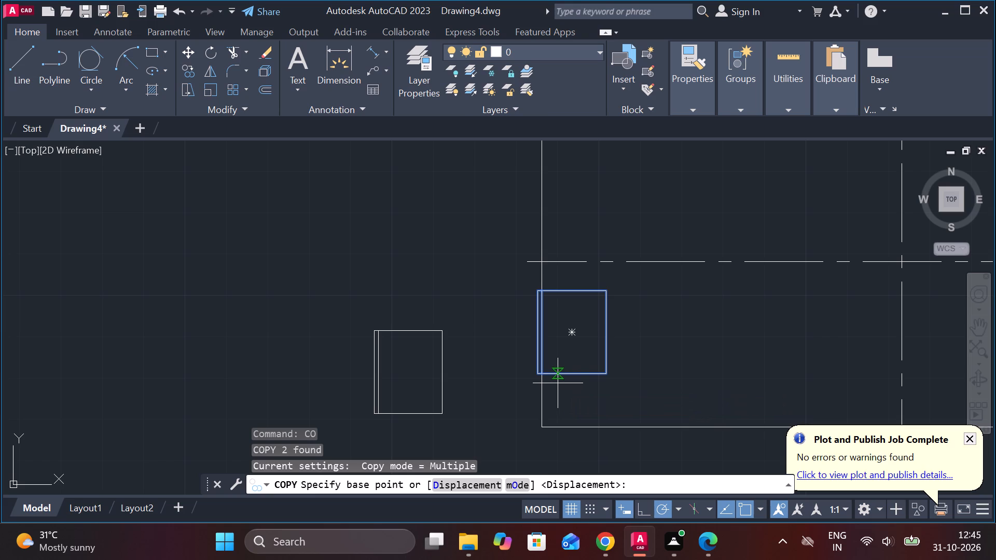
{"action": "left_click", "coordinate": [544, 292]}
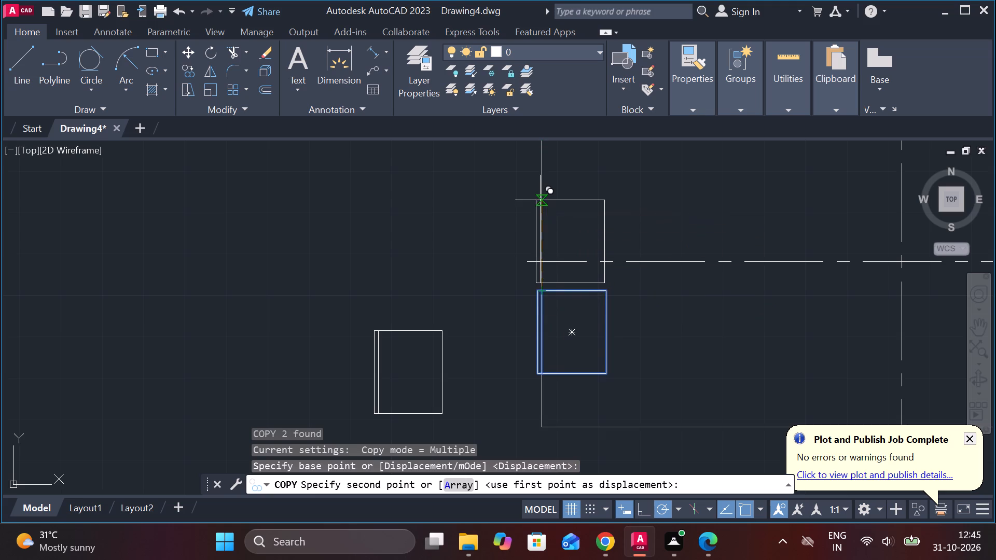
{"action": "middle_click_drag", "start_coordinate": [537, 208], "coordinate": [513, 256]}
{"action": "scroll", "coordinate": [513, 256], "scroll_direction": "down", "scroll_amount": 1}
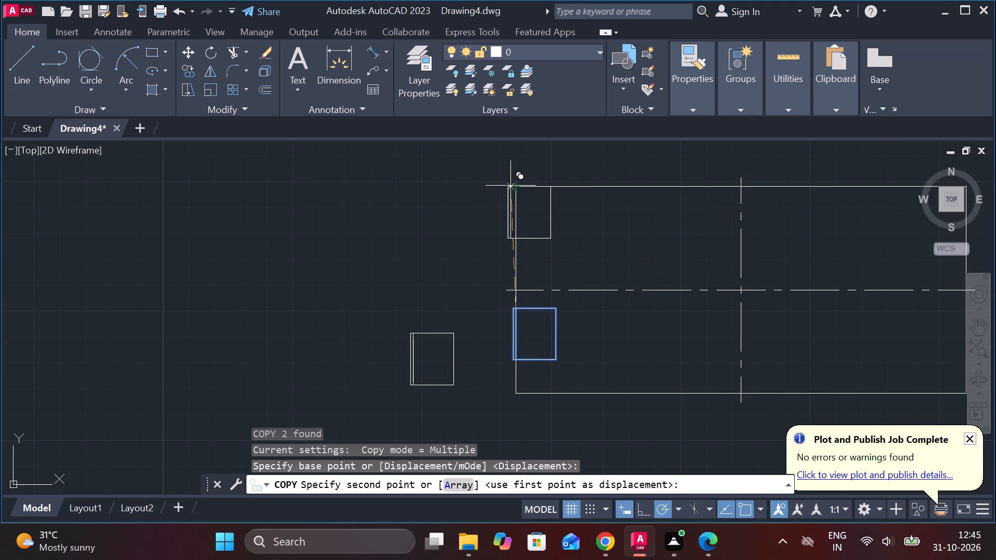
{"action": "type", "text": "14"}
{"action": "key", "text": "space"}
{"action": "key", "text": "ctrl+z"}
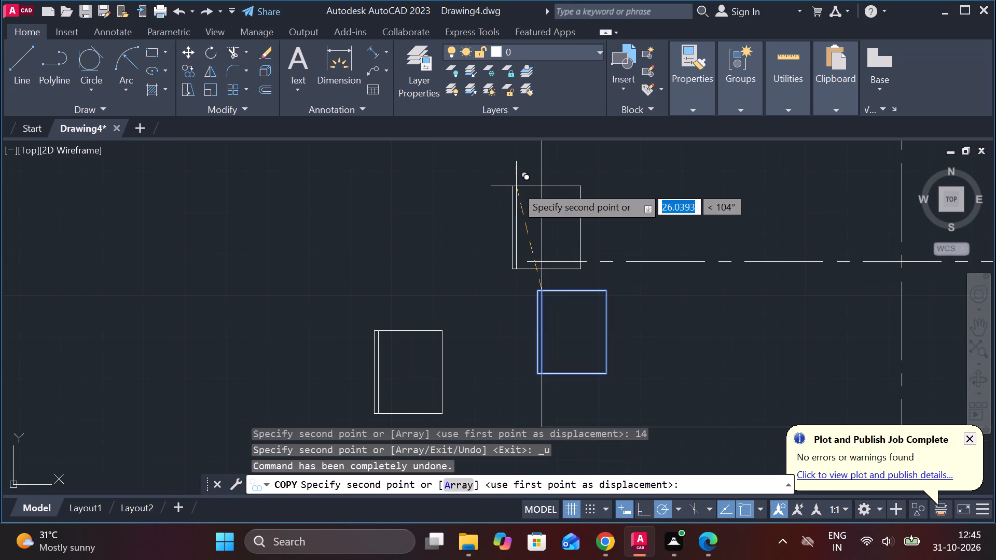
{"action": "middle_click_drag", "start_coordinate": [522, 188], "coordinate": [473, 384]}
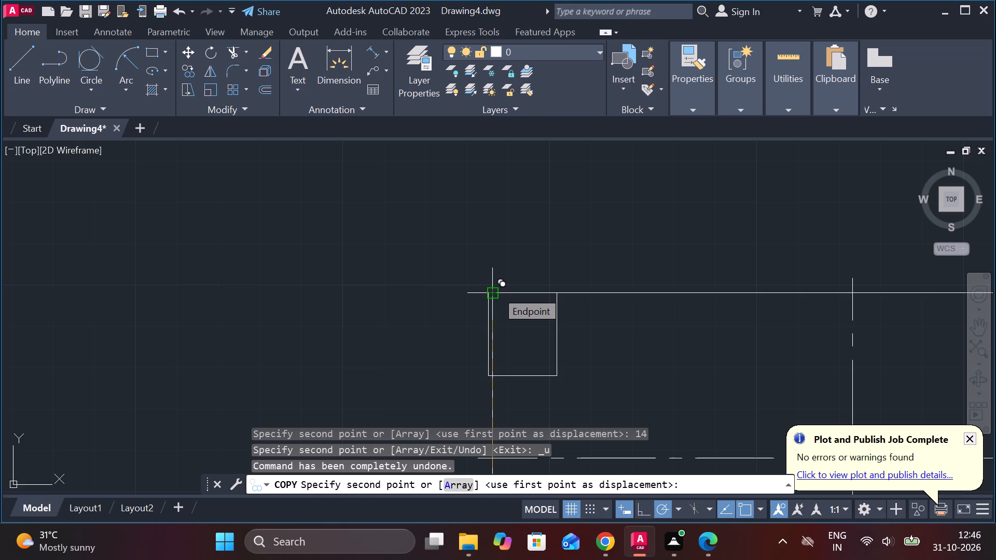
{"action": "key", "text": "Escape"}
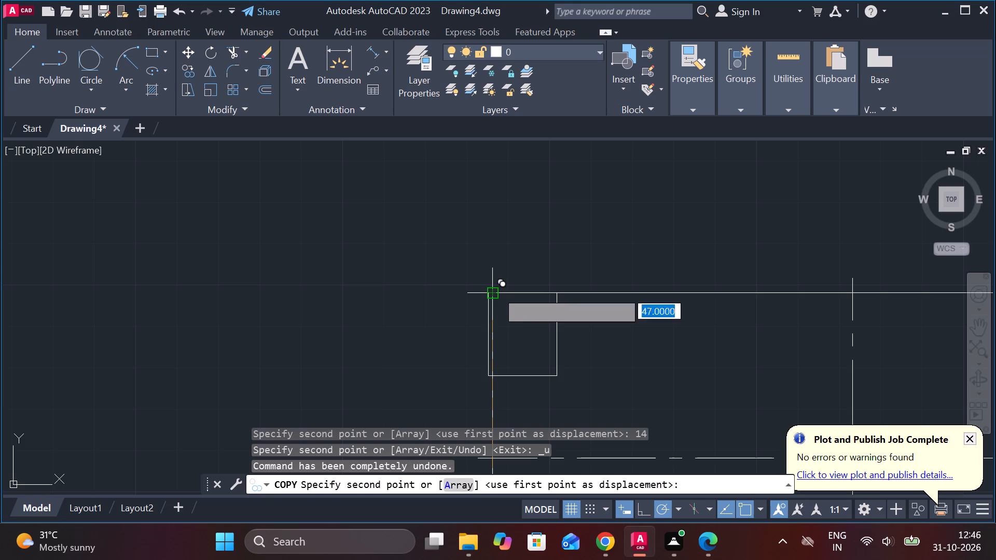
Trim away the coinciding inner line and large rectangle's left edge inside the placed detail.
{"action": "scroll", "coordinate": [492, 315], "scroll_direction": "down", "scroll_amount": 3}
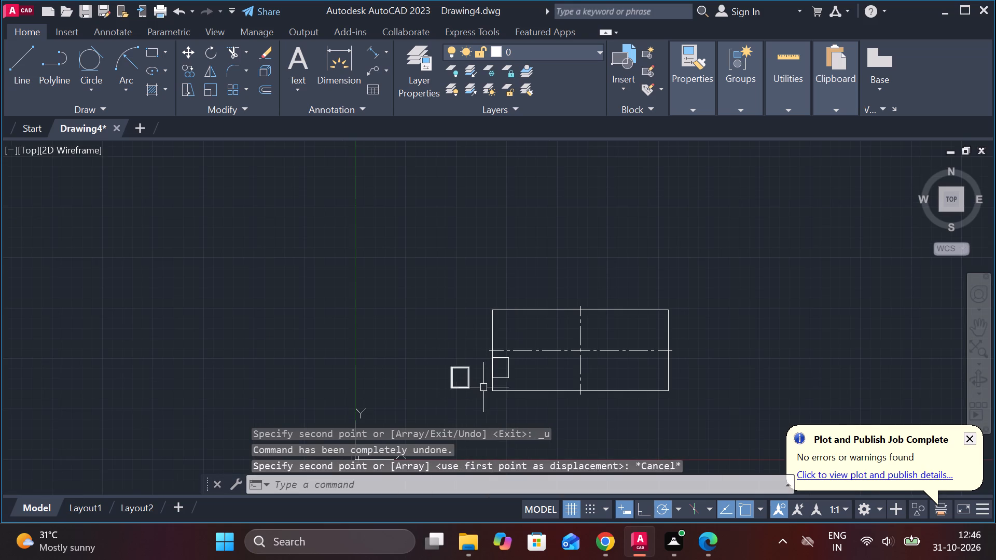
{"action": "scroll", "coordinate": [489, 384], "scroll_direction": "up", "scroll_amount": 3}
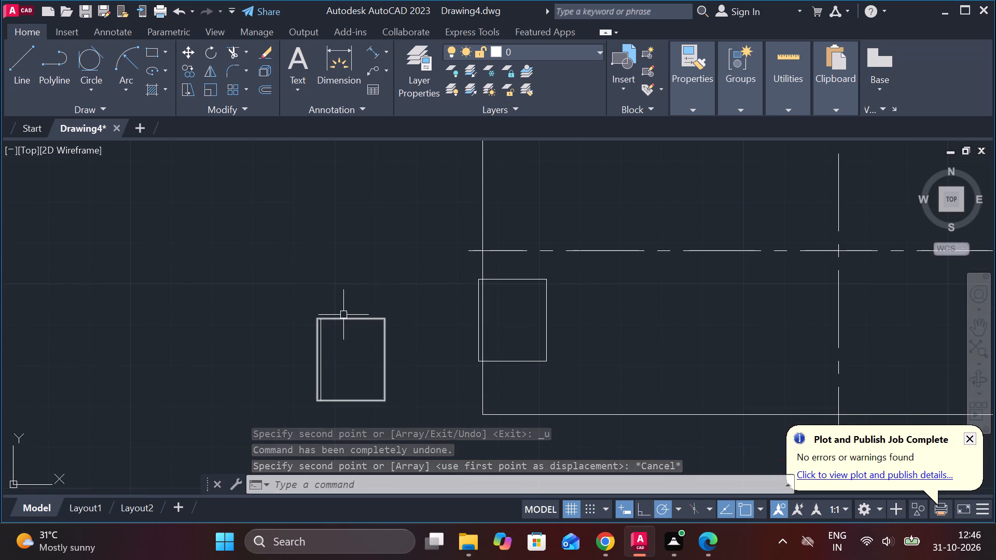
{"action": "middle_click_drag", "start_coordinate": [354, 336], "coordinate": [352, 313]}
{"action": "type", "text": "TR"}
{"action": "key", "text": "space"}
{"action": "left_click", "coordinate": [481, 287]}
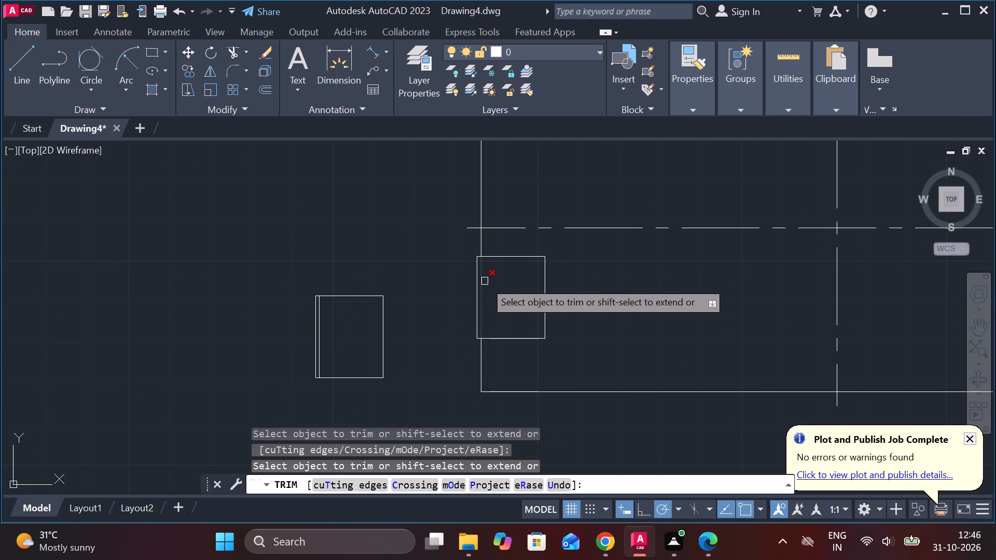
{"action": "left_click", "coordinate": [485, 281]}
{"action": "key", "text": "Escape"}
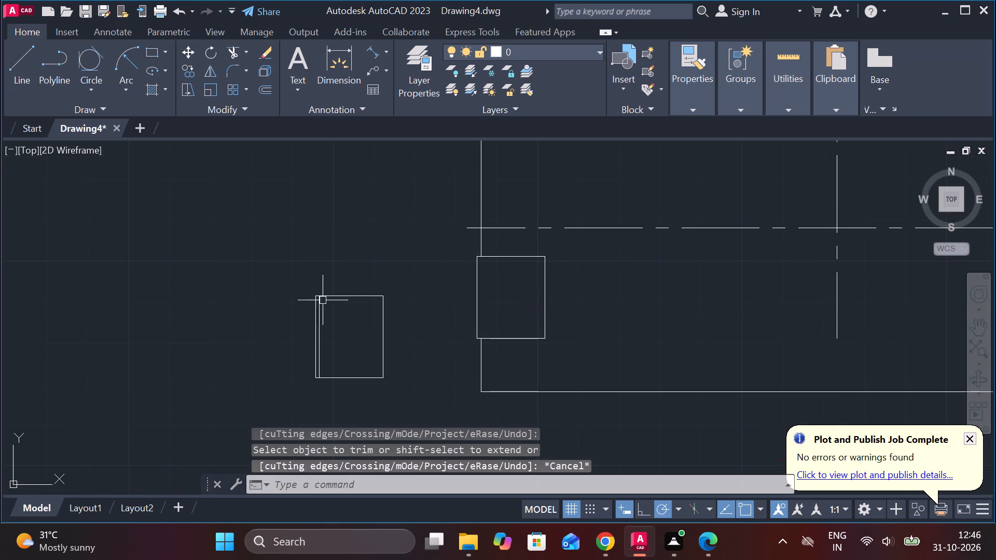
Move the original small detail from its inner line's top end to the large rectangle's upper-left corner.
{"action": "left_click", "coordinate": [286, 278]}
{"action": "left_click", "coordinate": [398, 393]}
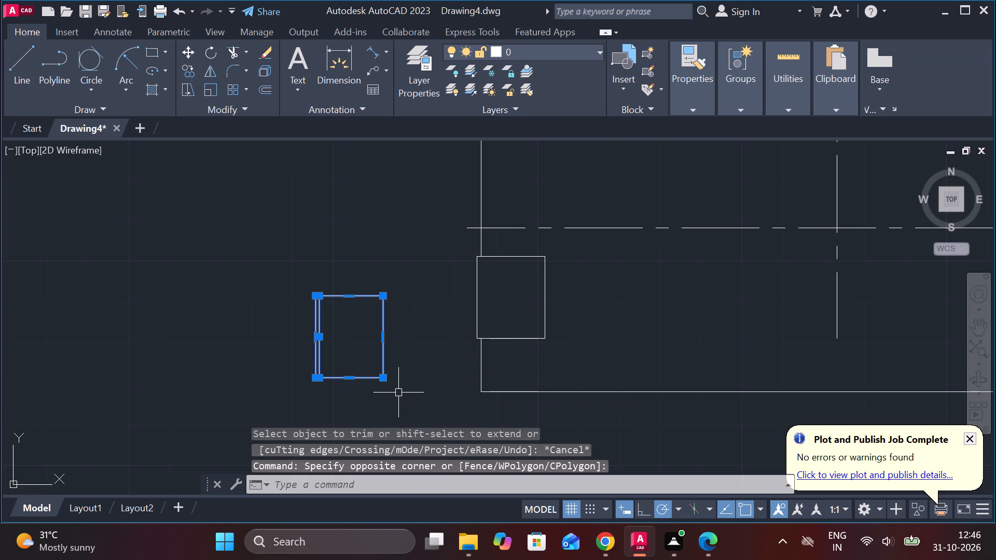
{"action": "key", "text": "m"}
{"action": "key", "text": "Return"}
{"action": "left_click", "coordinate": [321, 291]}
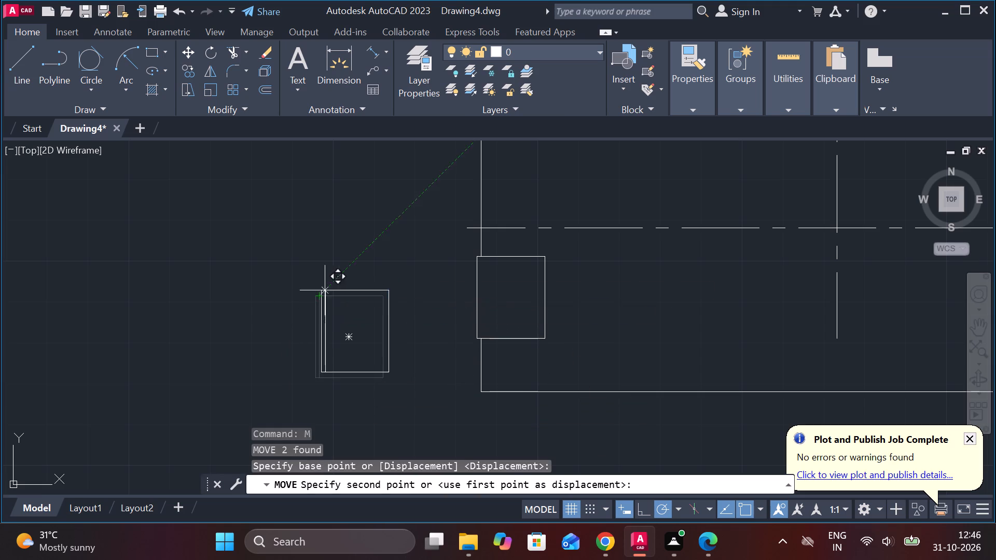
{"action": "middle_click_drag", "start_coordinate": [380, 267], "coordinate": [394, 347]}
{"action": "middle_click_drag", "start_coordinate": [431, 243], "coordinate": [427, 263]}
{"action": "scroll", "coordinate": [505, 170], "scroll_direction": "up", "scroll_amount": 1}
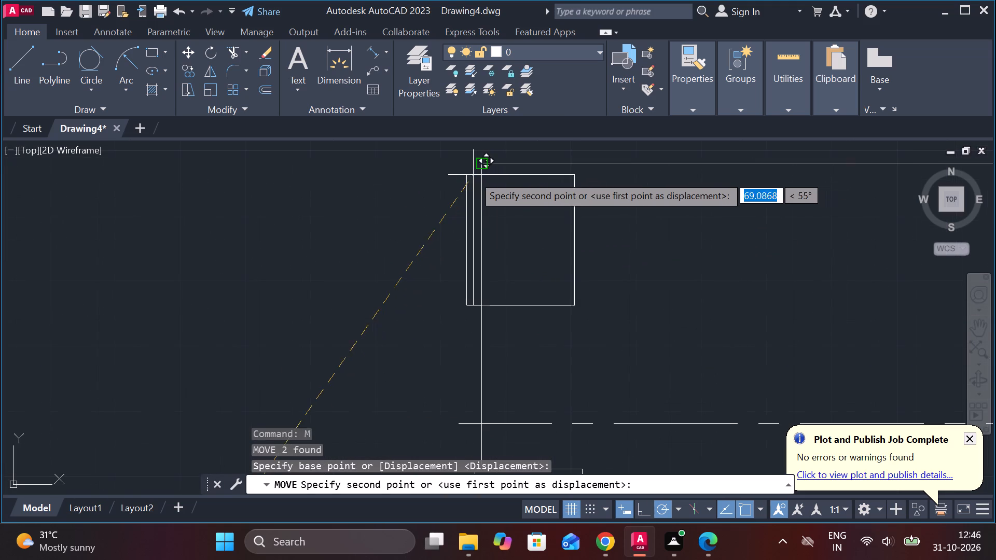
{"action": "left_click", "coordinate": [485, 161]}
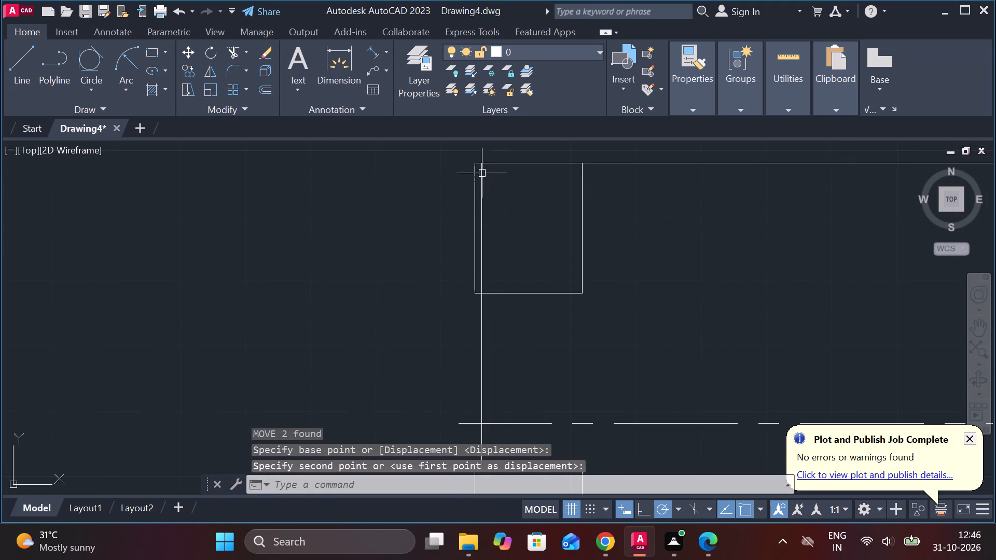
Move the small detail at the large rectangle's upper-left corner 13 straight down along the left edge.
{"action": "left_click", "coordinate": [461, 146]}
{"action": "left_click", "coordinate": [609, 325]}
{"action": "key", "text": "m"}
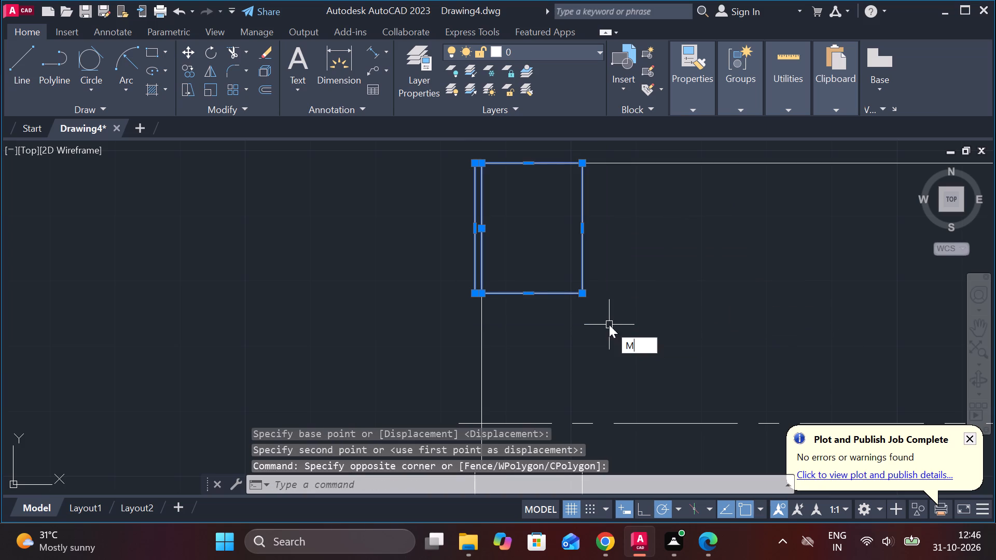
{"action": "key", "text": "Return"}
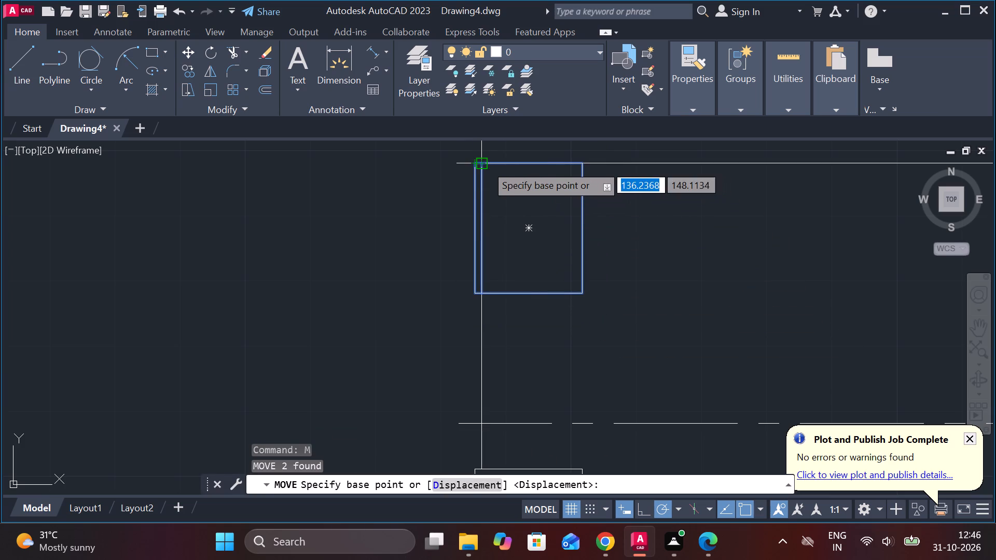
{"action": "left_click", "coordinate": [486, 164]}
{"action": "scroll", "coordinate": [472, 277], "scroll_direction": "down", "scroll_amount": 1}
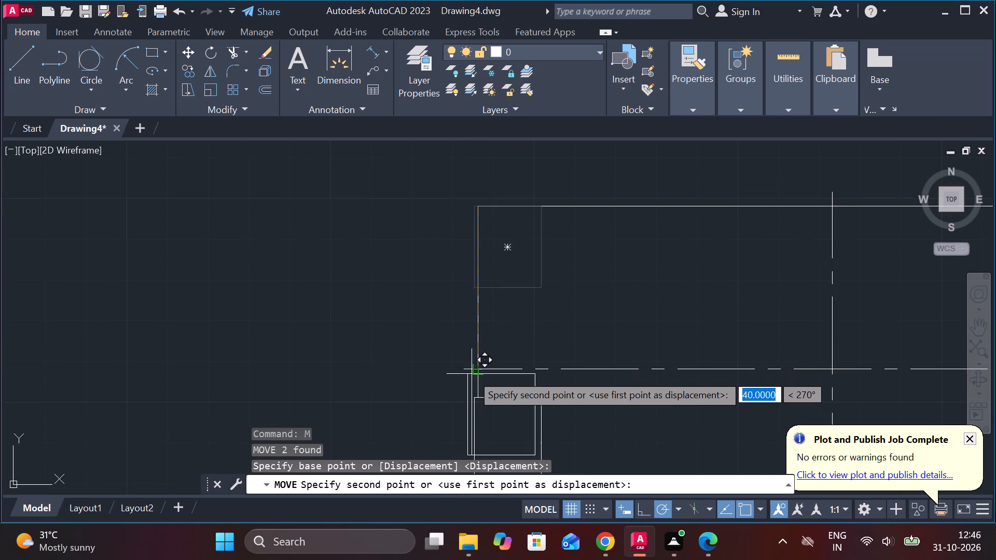
{"action": "type", "text": "13"}
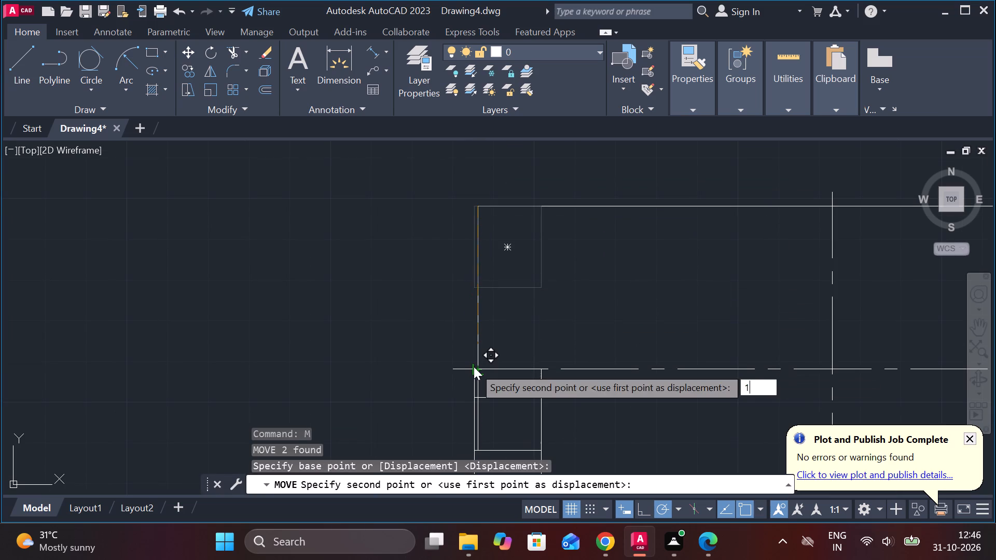
{"action": "key", "text": "Return"}
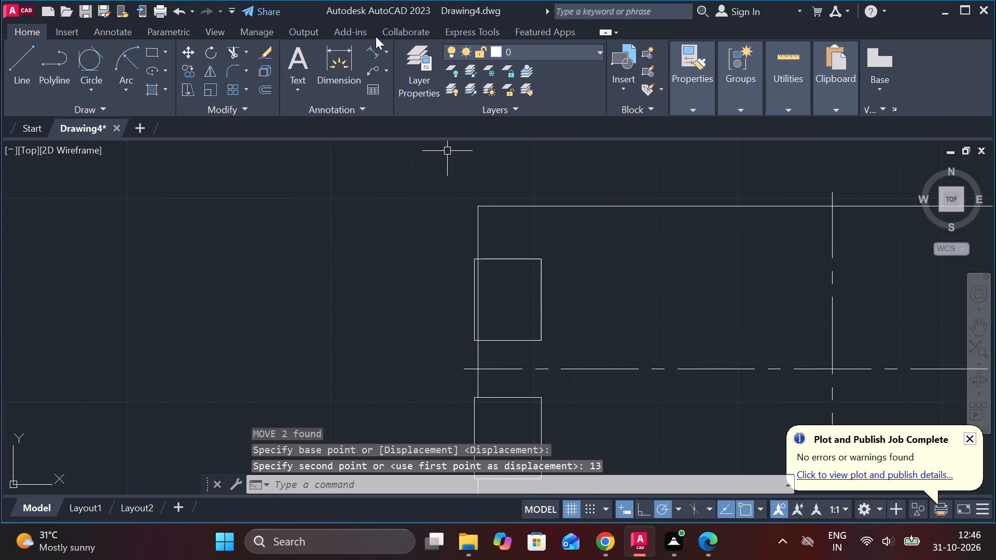
Measure the vertical gap between the upper and lower small details.
{"action": "left_click", "coordinate": [386, 46]}
{"action": "left_click", "coordinate": [387, 76]}
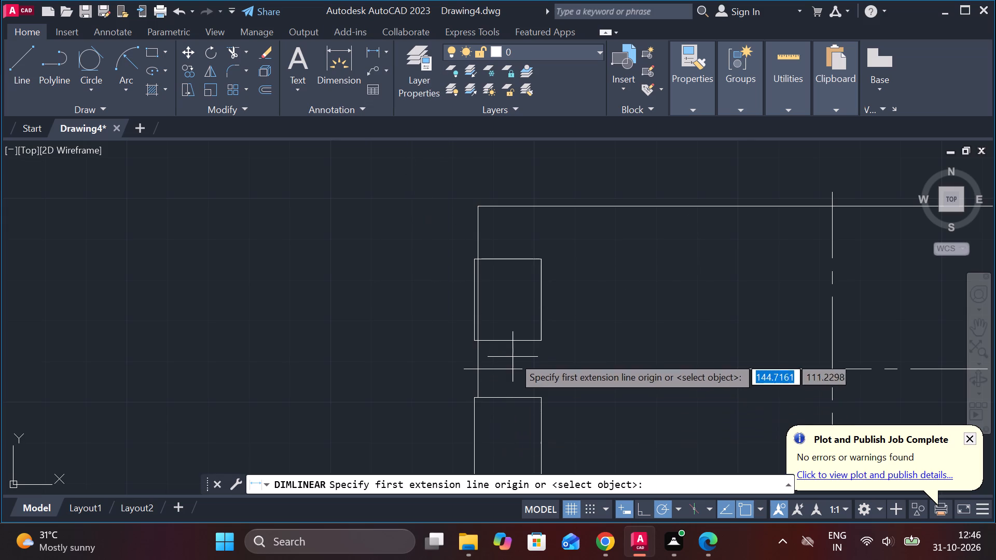
{"action": "left_click", "coordinate": [512, 351]}
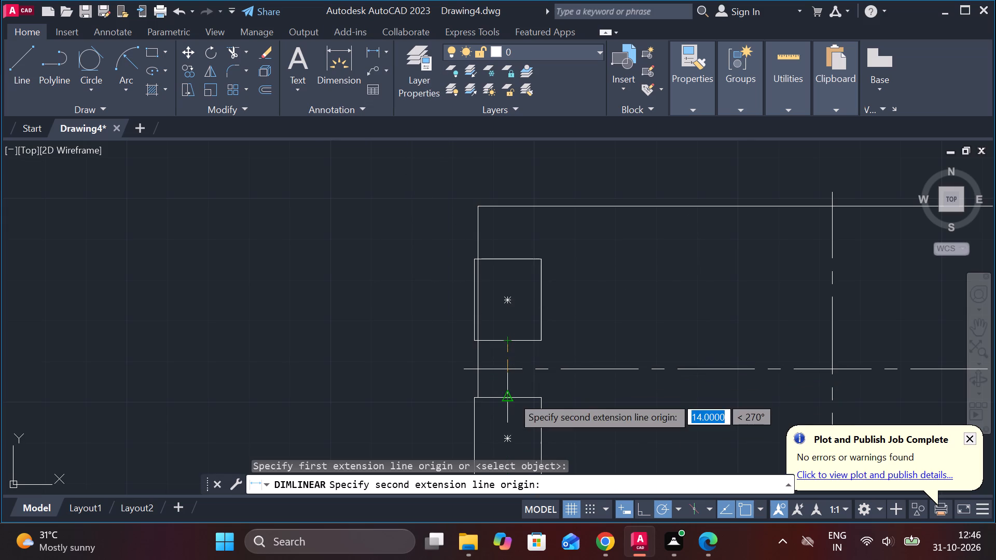
{"action": "key", "text": "Escape"}
Trim away the coinciding inner line and the large rectangle's left edge inside the upper small detail.
{"action": "scroll", "coordinate": [477, 310], "scroll_direction": "up", "scroll_amount": 2}
{"action": "type", "text": "TR"}
{"action": "key", "text": "space"}
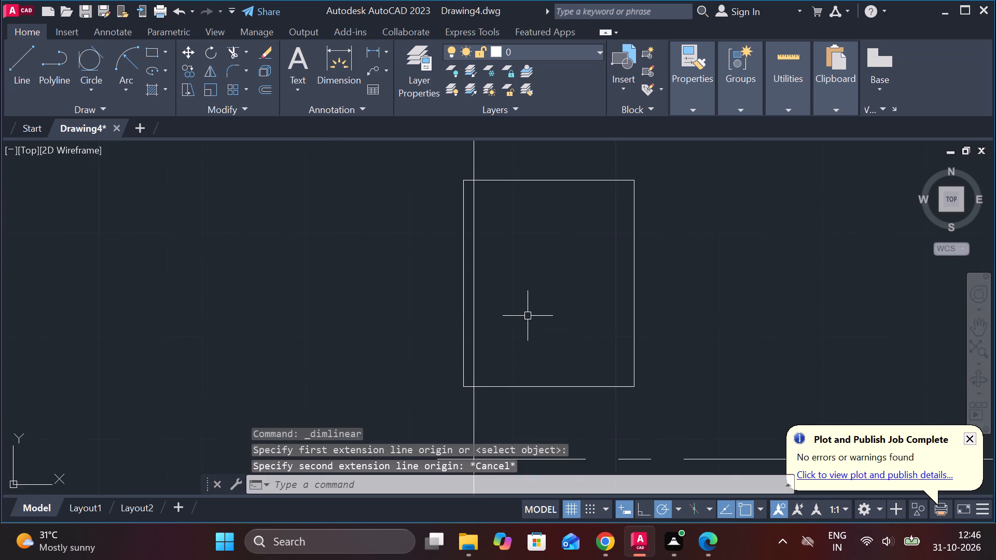
{"action": "left_click", "coordinate": [472, 290]}
{"action": "left_click", "coordinate": [473, 295]}
{"action": "scroll", "coordinate": [495, 303], "scroll_direction": "down", "scroll_amount": 3}
{"action": "middle_click_drag", "start_coordinate": [491, 304], "coordinate": [412, 263]}
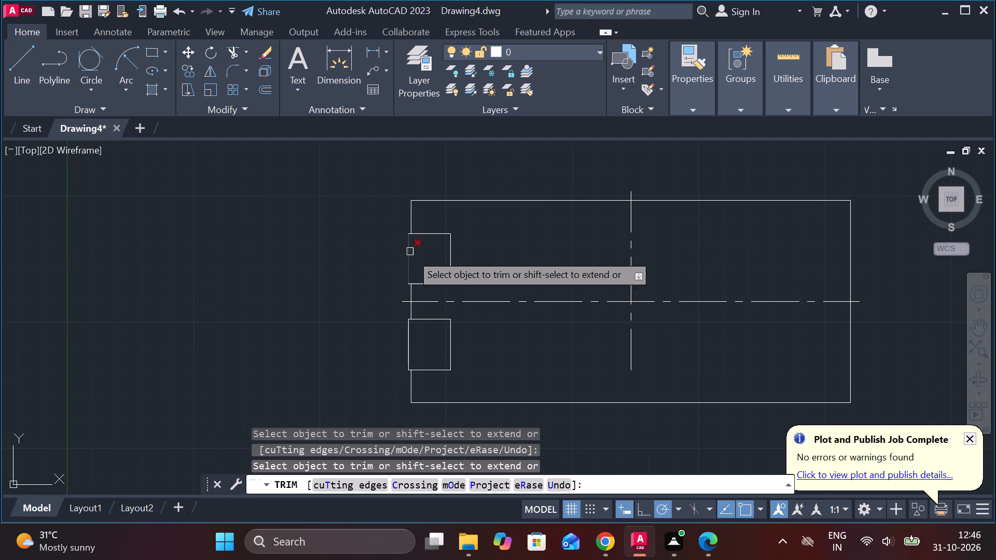
{"action": "key", "text": "Escape"}
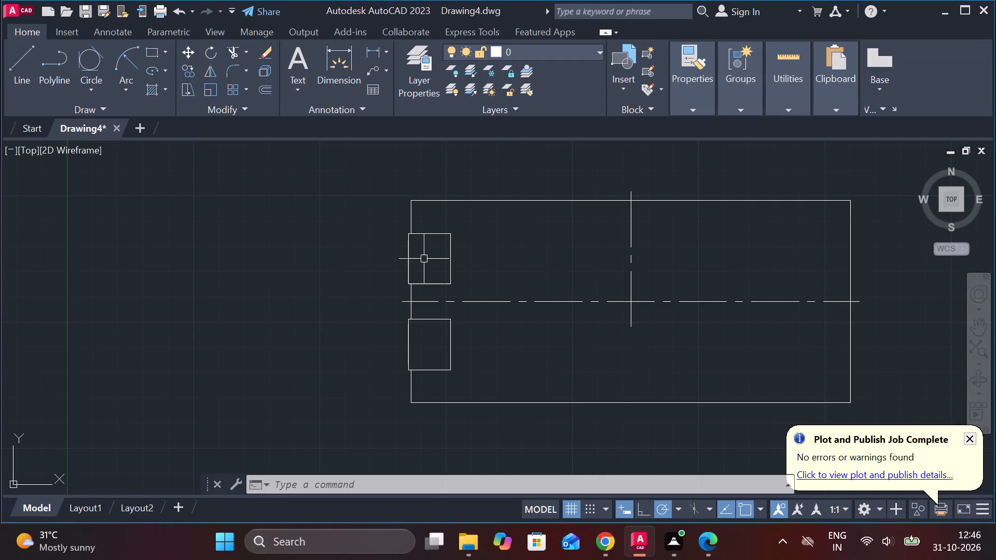
Explode both small rectangles on the large rectangle's left edge into separate lines.
{"action": "left_click", "coordinate": [449, 257]}
{"action": "key", "text": "Escape"}
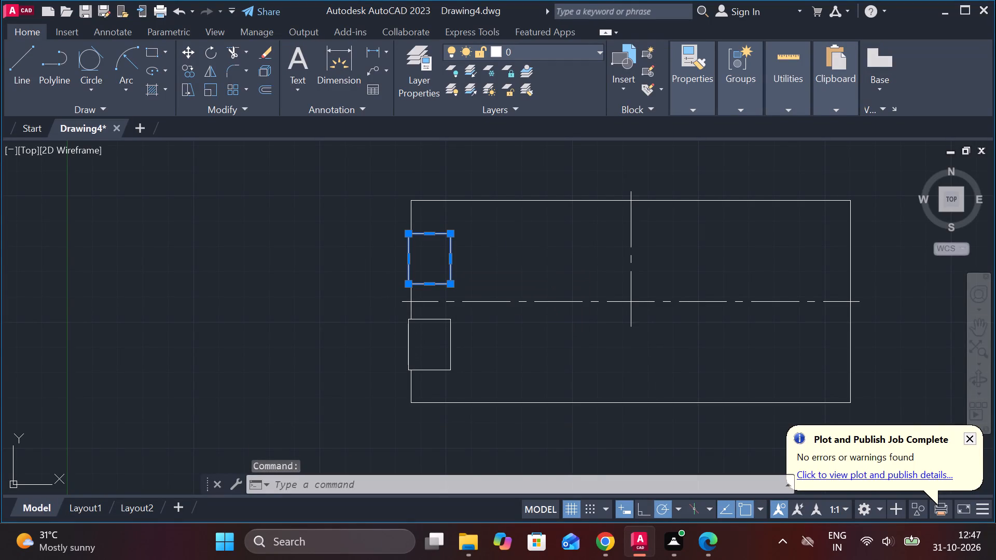
{"action": "left_click", "coordinate": [448, 267]}
{"action": "left_click", "coordinate": [452, 338]}
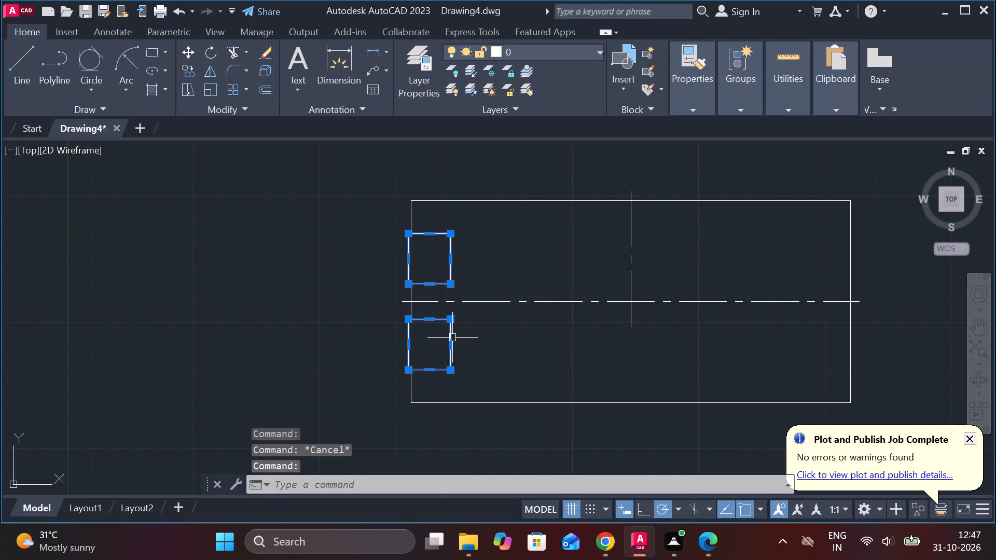
{"action": "type", "text": "EX"}
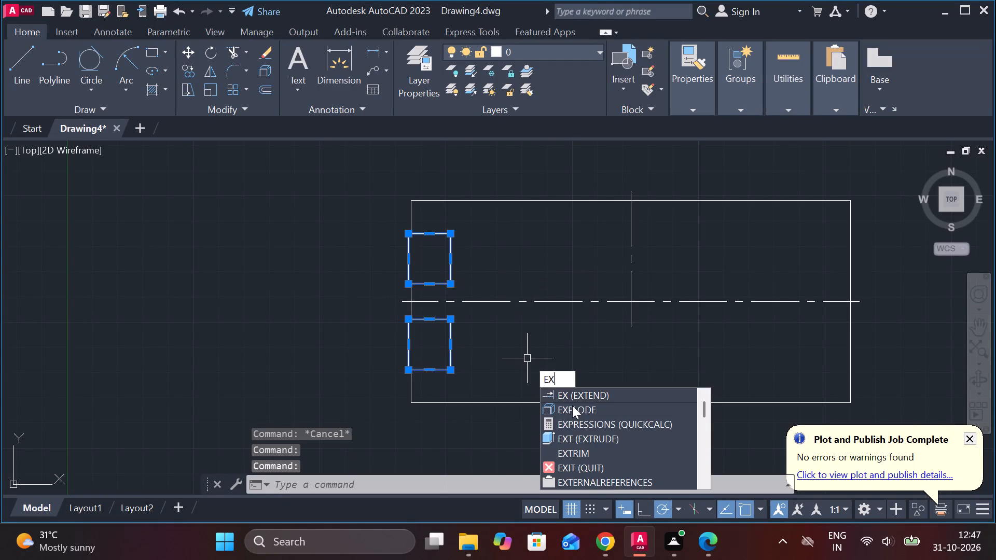
{"action": "left_click", "coordinate": [573, 406]}
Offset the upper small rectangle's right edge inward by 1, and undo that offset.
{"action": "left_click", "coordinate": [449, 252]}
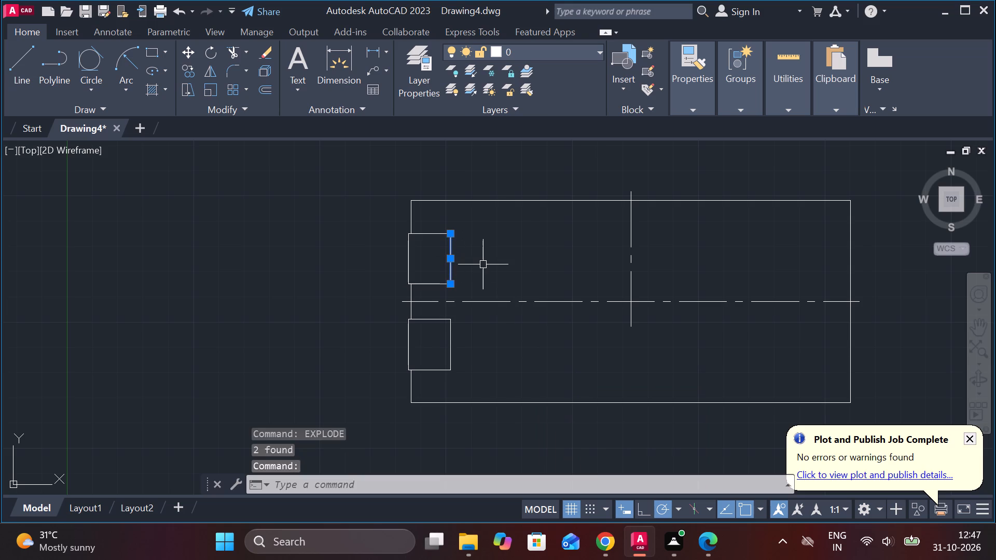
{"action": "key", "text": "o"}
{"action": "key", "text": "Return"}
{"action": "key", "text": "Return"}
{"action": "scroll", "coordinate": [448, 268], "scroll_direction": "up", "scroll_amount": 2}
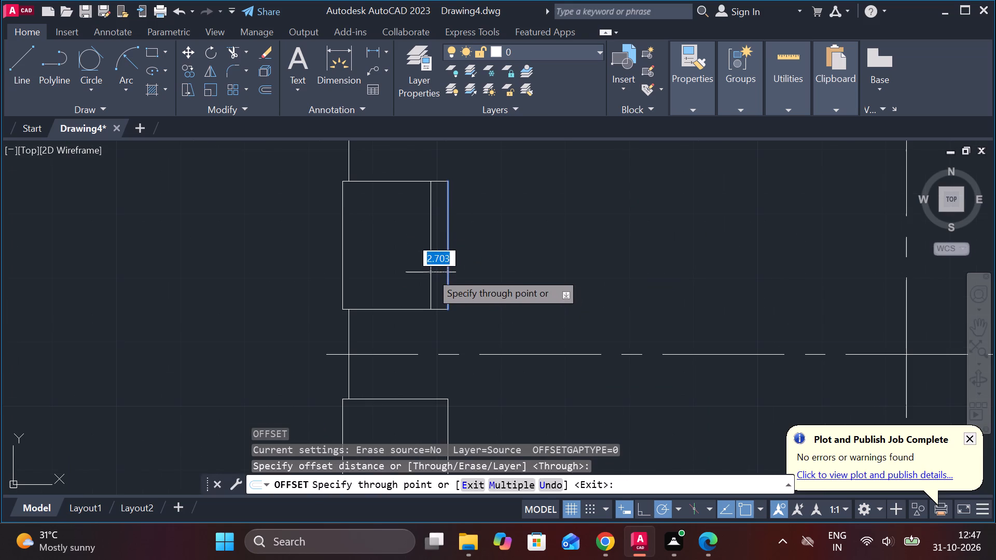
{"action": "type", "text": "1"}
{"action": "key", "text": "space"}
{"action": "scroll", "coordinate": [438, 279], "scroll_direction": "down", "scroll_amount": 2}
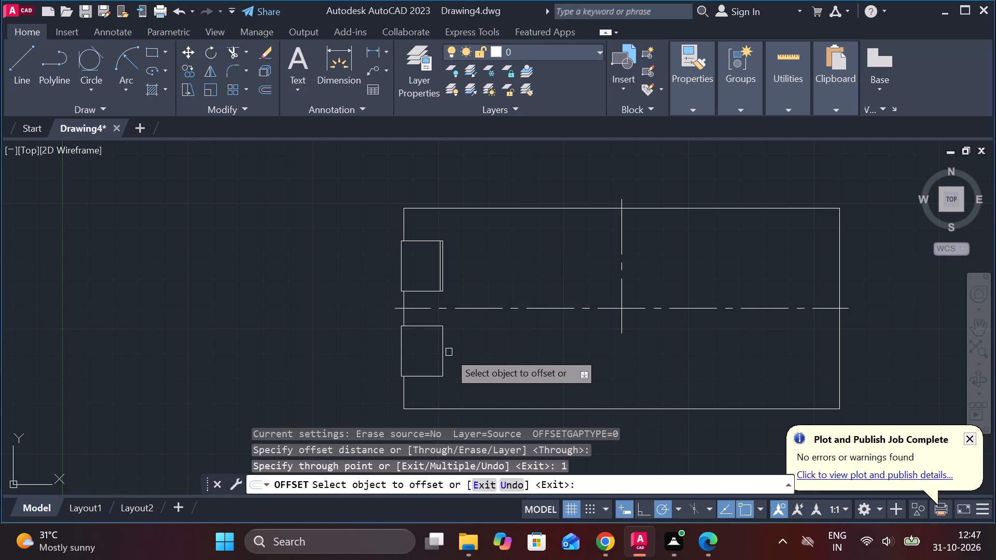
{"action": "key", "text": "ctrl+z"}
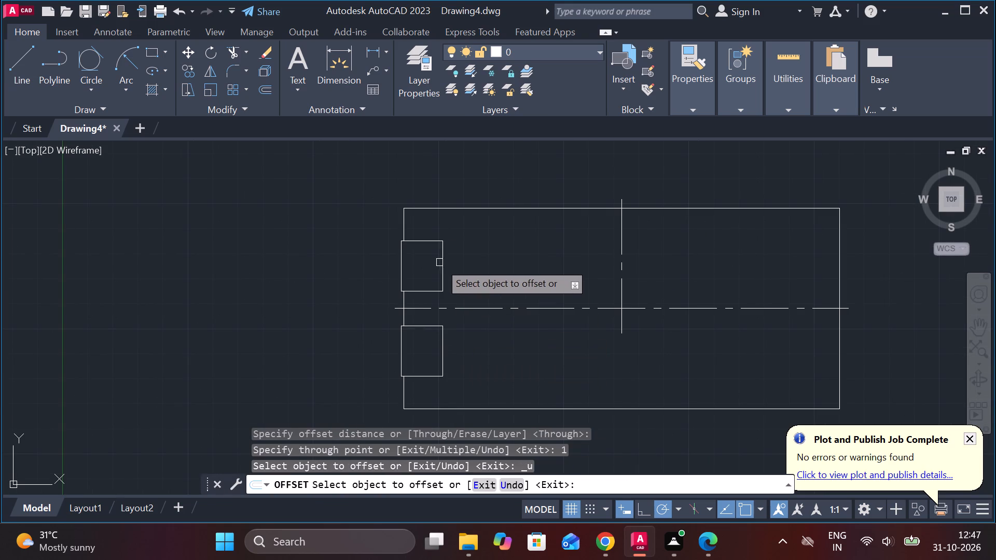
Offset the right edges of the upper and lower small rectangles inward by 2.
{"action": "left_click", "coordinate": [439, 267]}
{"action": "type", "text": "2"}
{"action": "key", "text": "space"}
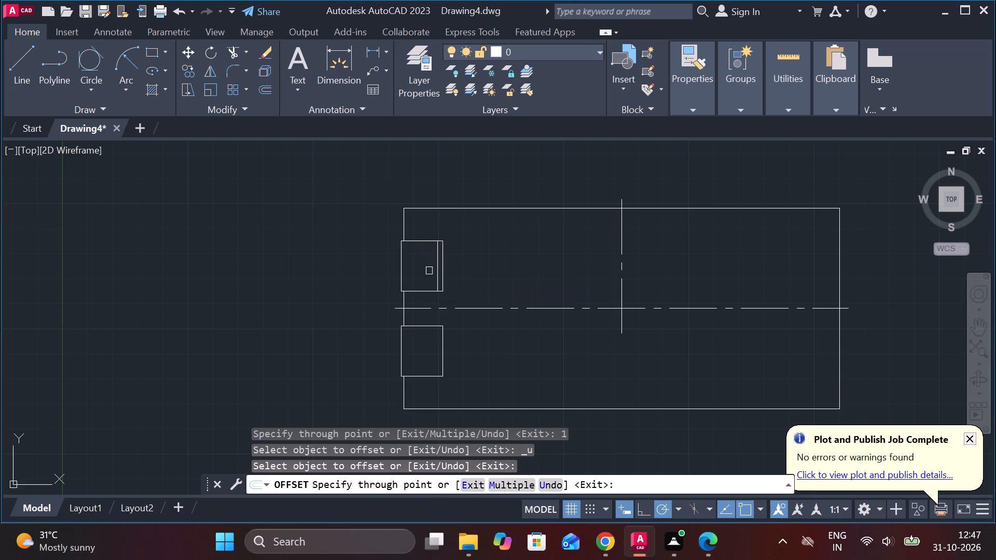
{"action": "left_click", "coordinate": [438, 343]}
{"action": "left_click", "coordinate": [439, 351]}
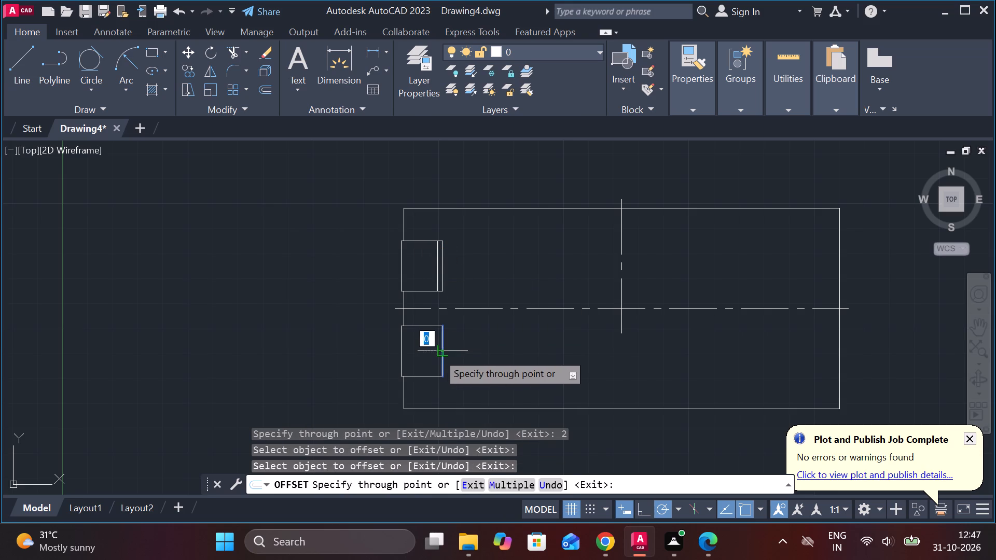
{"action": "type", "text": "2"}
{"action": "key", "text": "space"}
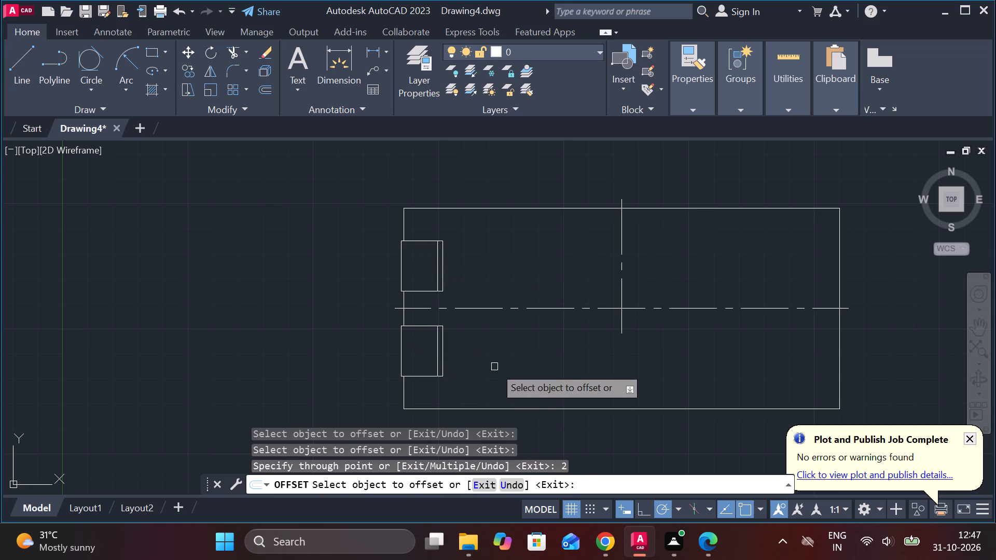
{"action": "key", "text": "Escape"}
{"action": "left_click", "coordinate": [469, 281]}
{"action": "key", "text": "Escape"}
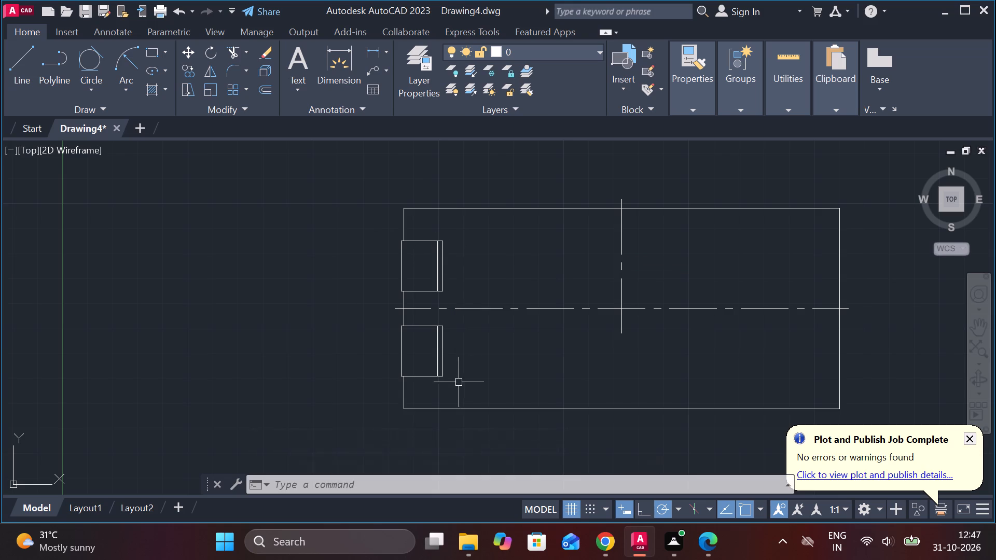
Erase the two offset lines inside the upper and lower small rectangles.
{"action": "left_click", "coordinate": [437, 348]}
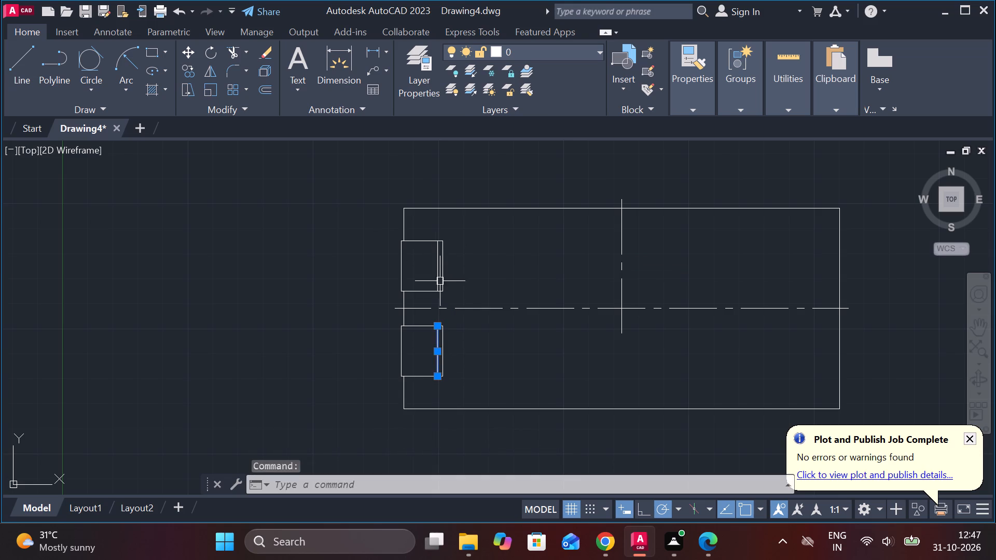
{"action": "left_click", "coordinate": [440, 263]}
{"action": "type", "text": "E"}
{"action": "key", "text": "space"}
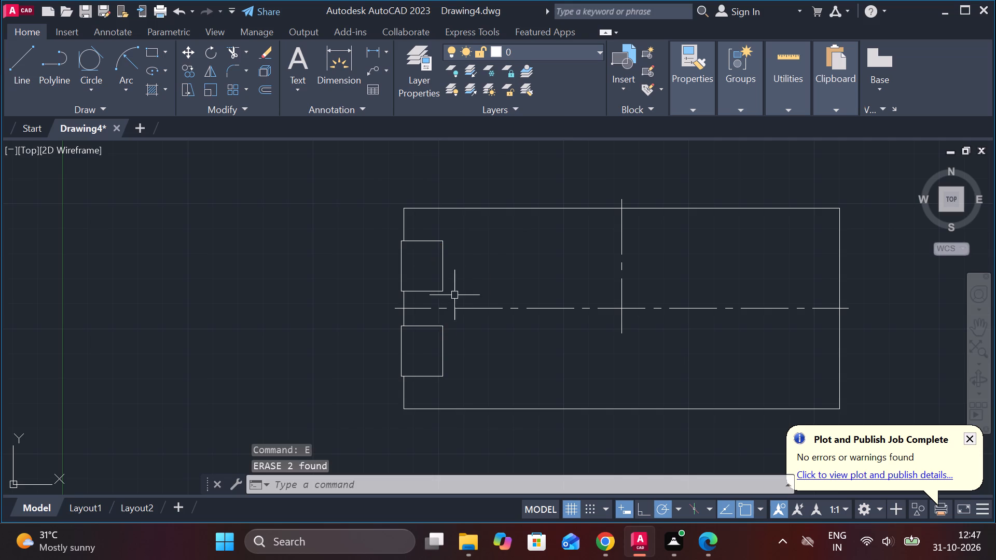
Offset the right edges of the lower and upper small rectangles inward by 4.
{"action": "left_click", "coordinate": [444, 344]}
{"action": "key", "text": "o"}
{"action": "key", "text": "Return"}
{"action": "key", "text": "Return"}
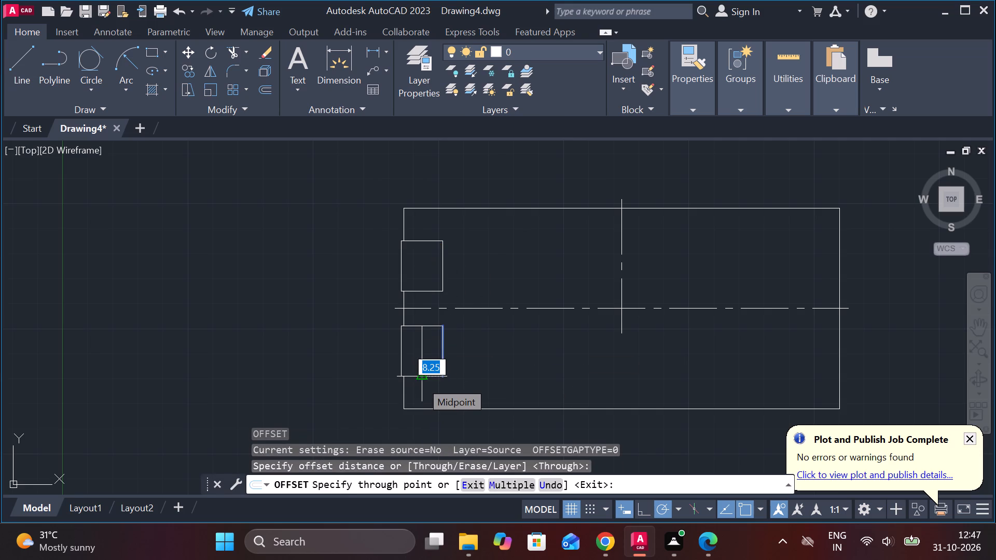
{"action": "scroll", "coordinate": [425, 367], "scroll_direction": "up", "scroll_amount": 2}
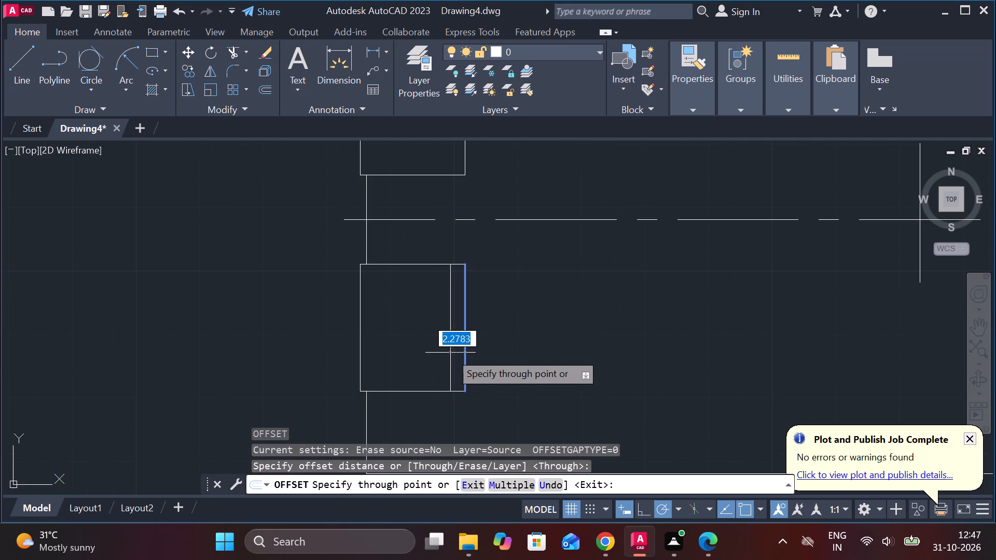
{"action": "type", "text": "4"}
{"action": "key", "text": "space"}
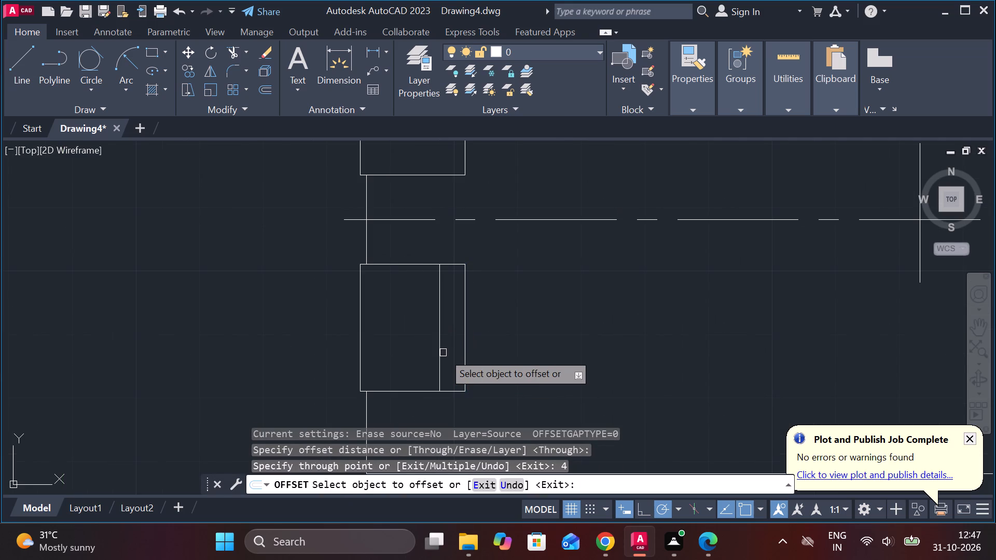
{"action": "scroll", "coordinate": [443, 353], "scroll_direction": "down", "scroll_amount": 1}
{"action": "left_click", "coordinate": [458, 226]}
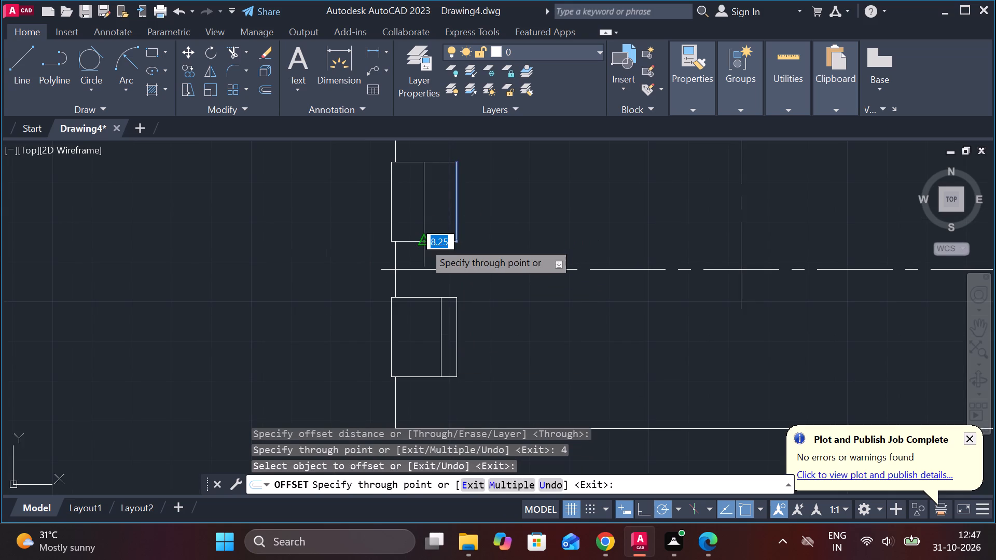
{"action": "type", "text": "4"}
{"action": "key", "text": "space"}
{"action": "key", "text": "Escape"}
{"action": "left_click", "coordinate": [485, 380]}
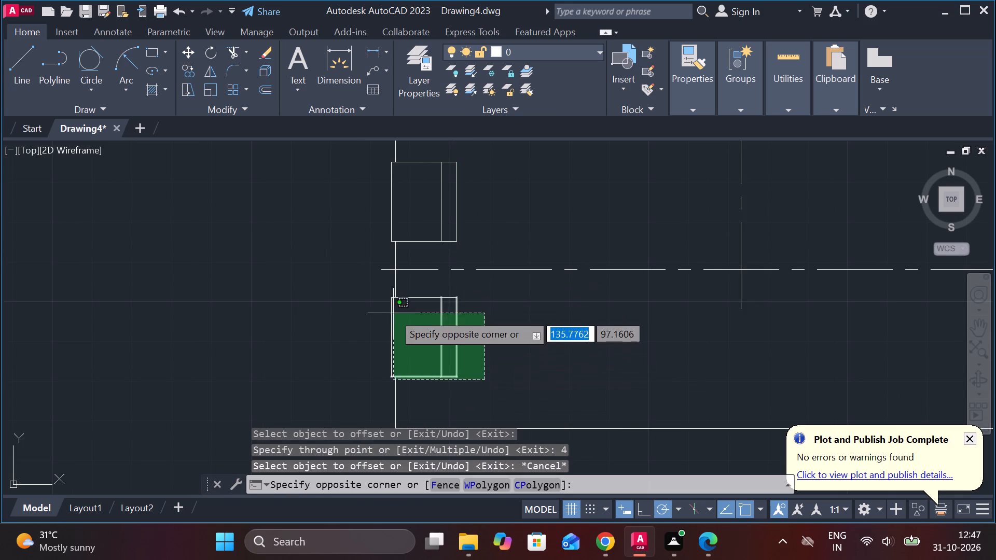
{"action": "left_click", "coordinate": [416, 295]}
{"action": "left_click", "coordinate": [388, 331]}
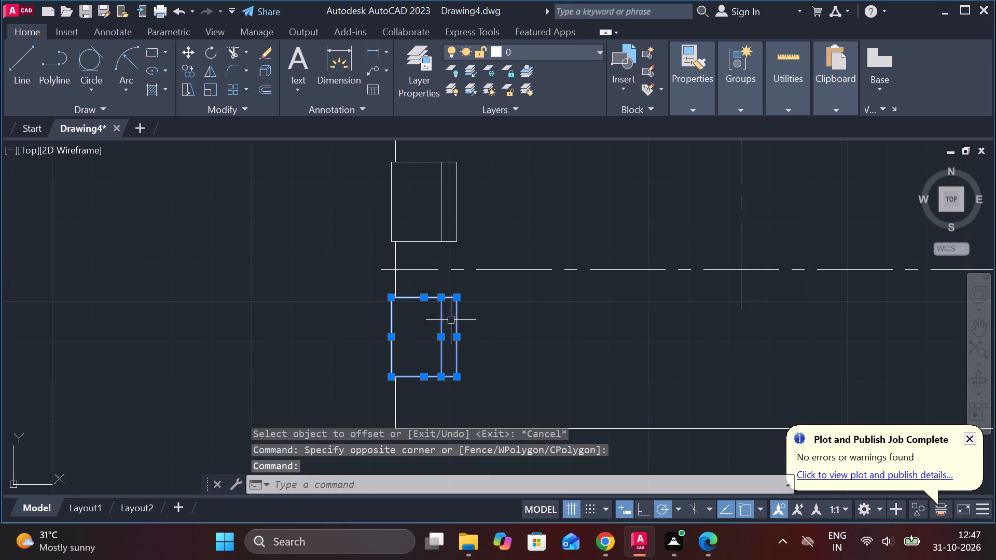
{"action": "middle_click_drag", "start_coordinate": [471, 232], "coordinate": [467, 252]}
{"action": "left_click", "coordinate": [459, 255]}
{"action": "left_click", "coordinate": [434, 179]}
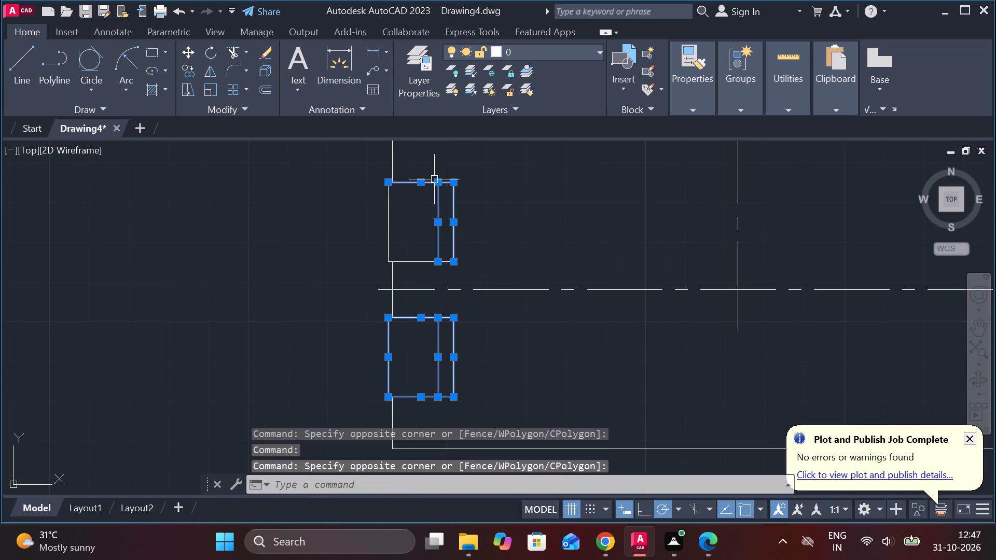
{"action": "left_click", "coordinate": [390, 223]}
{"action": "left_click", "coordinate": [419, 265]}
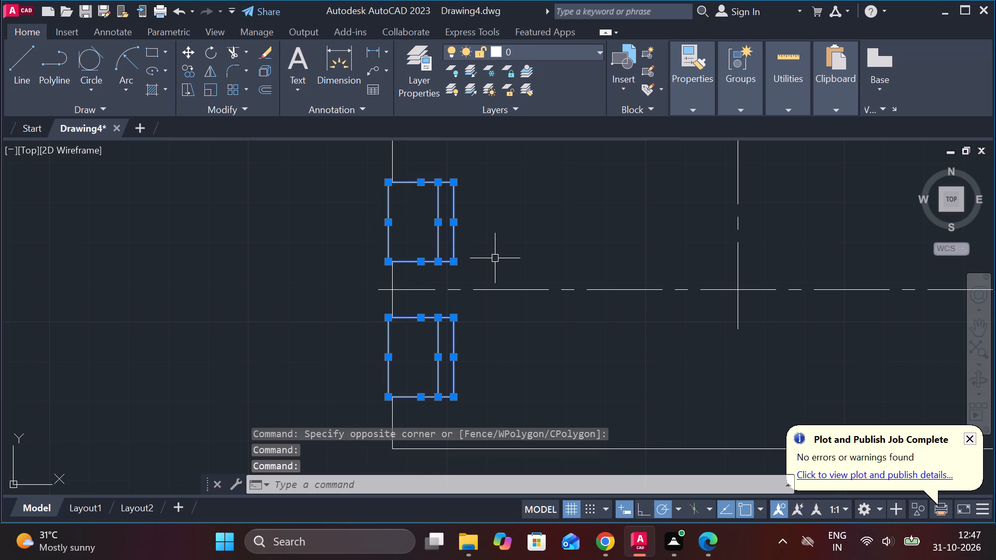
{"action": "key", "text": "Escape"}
Hatch the wider left part of both small rectangles with the ANSI31 pattern.
{"action": "left_click", "coordinate": [149, 87]}
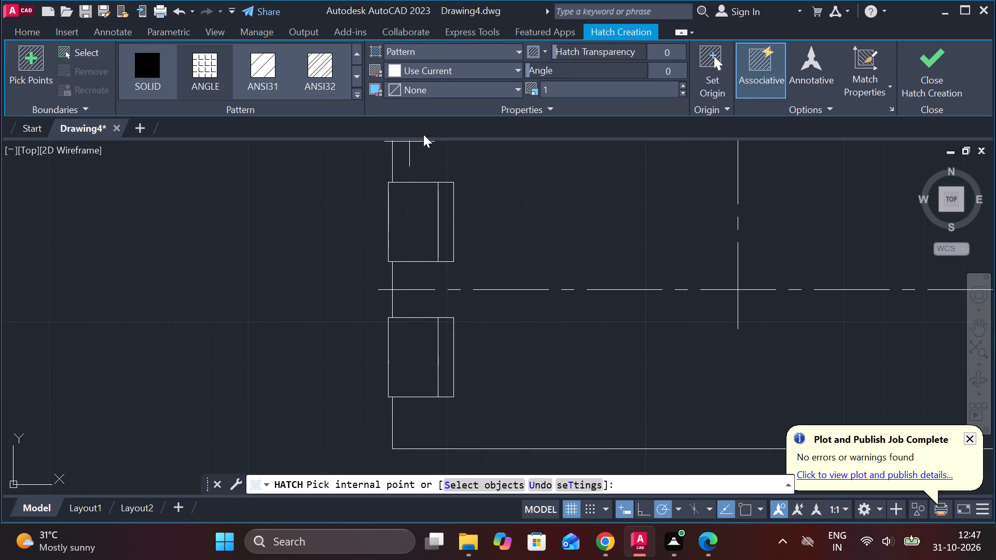
{"action": "left_click", "coordinate": [257, 54]}
{"action": "left_click", "coordinate": [406, 224]}
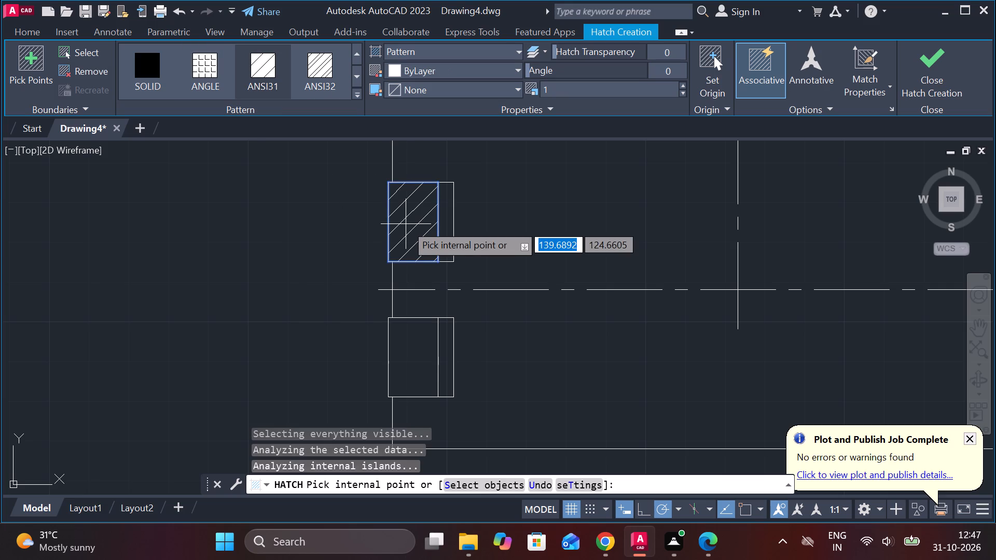
{"action": "left_click", "coordinate": [414, 327]}
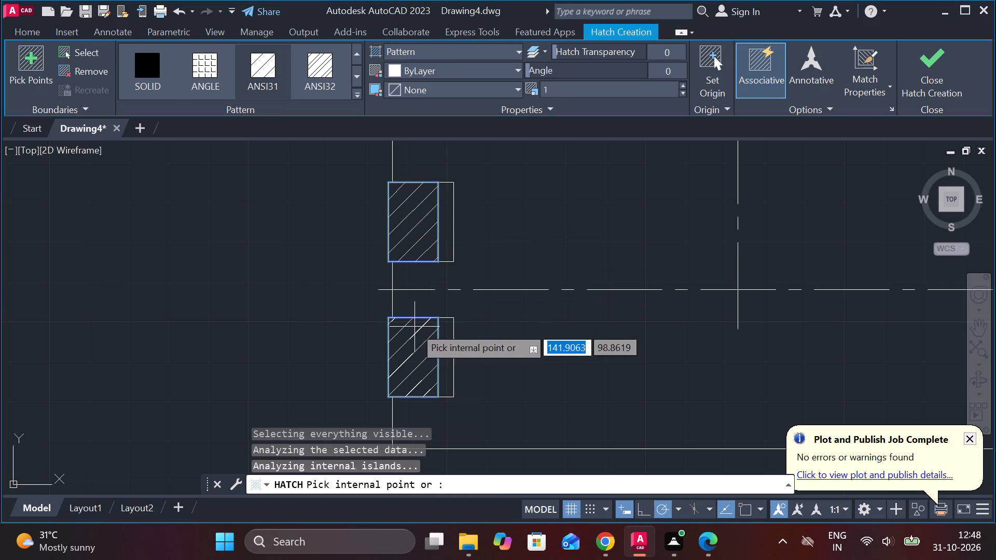
{"action": "left_click", "coordinate": [927, 78]}
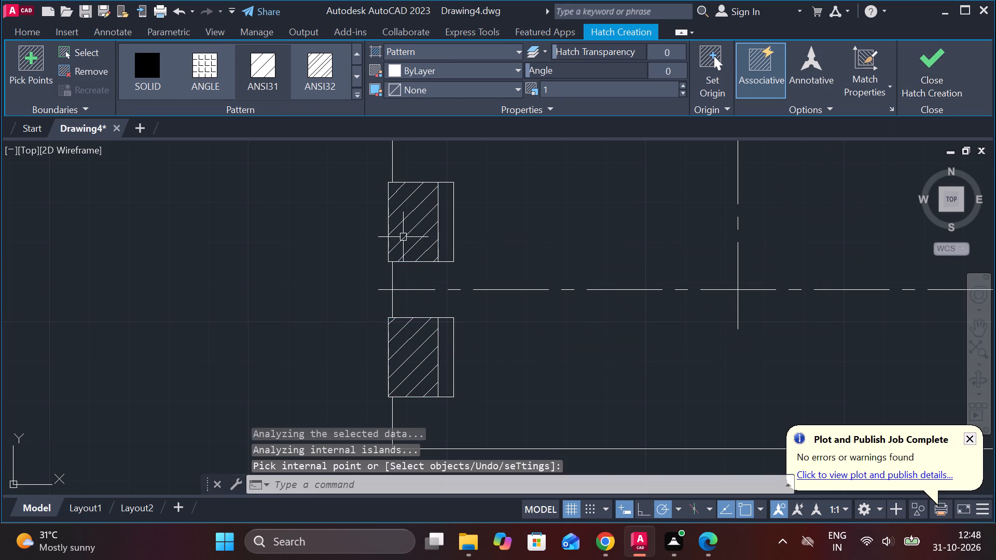
Mirror both hatched left-edge rectangles with their subdivision lines about the large rectangle's vertical centerline, keeping the originals.
{"action": "left_click", "coordinate": [487, 256]}
{"action": "left_click", "coordinate": [426, 176]}
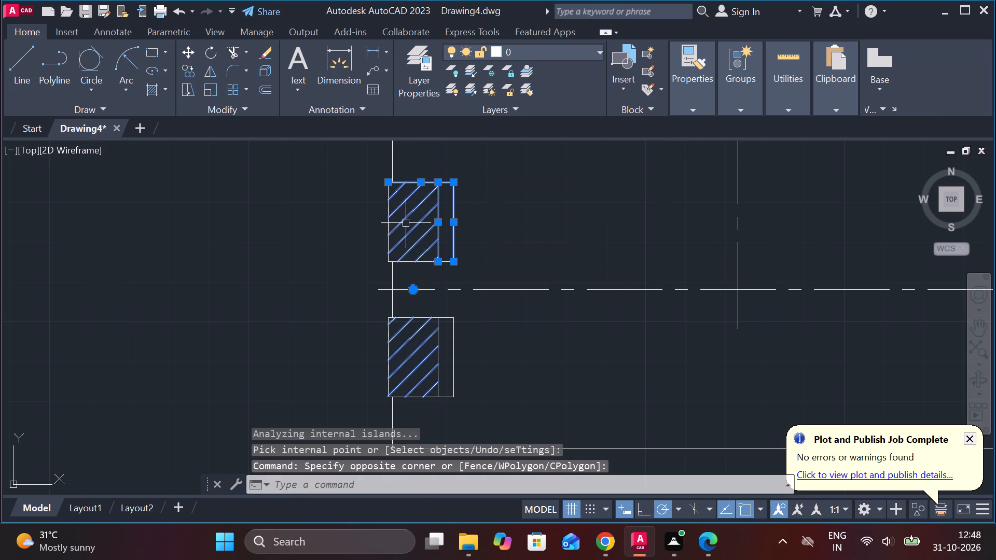
{"action": "left_click", "coordinate": [384, 232]}
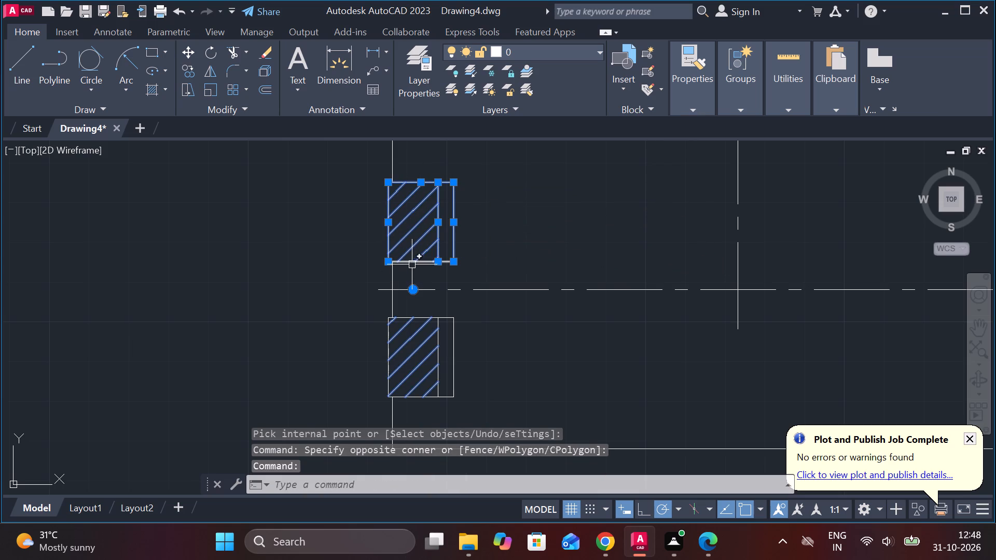
{"action": "left_click", "coordinate": [411, 262]}
{"action": "left_click_drag", "start_coordinate": [487, 396], "coordinate": [479, 393]}
{"action": "left_click", "coordinate": [420, 310]}
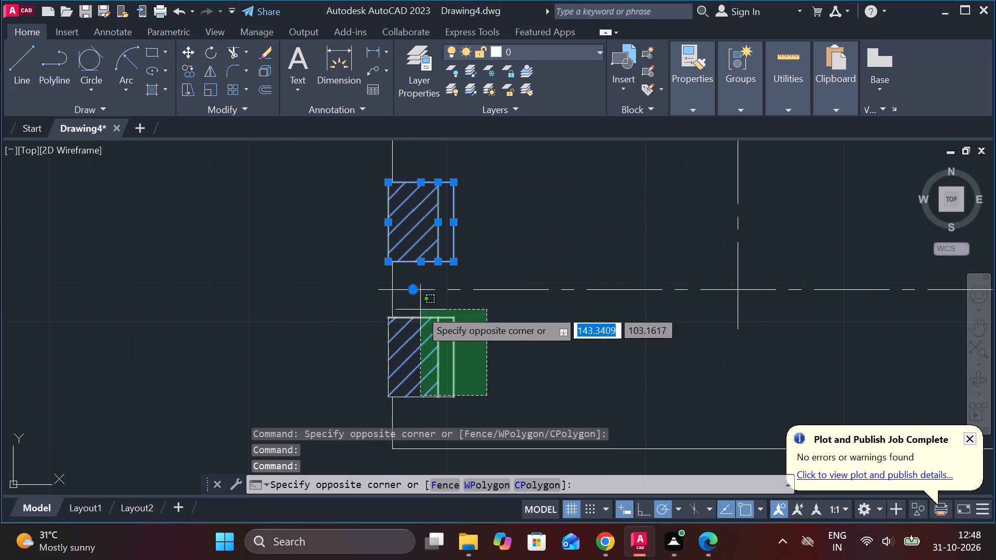
{"action": "left_click", "coordinate": [389, 348]}
{"action": "left_click", "coordinate": [409, 397]}
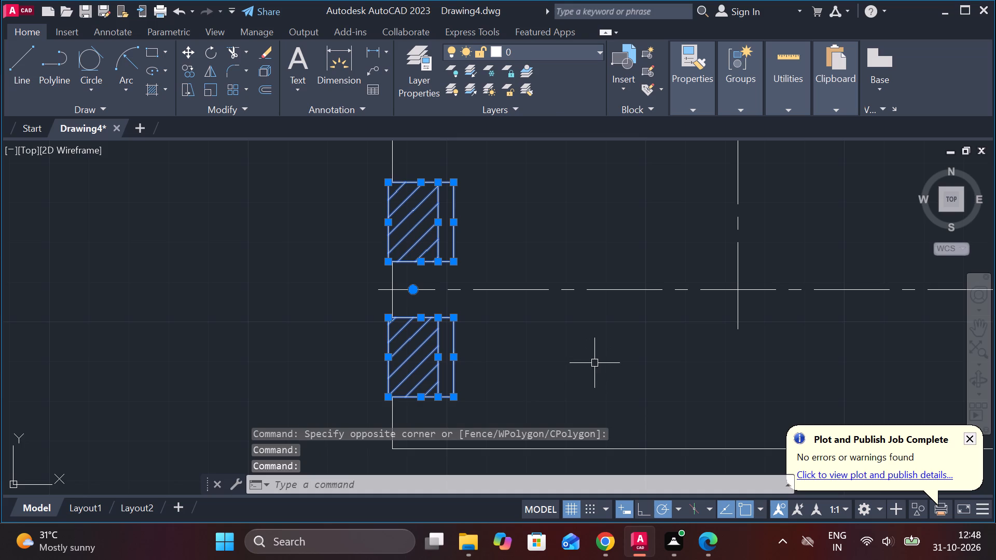
{"action": "type", "text": "MI"}
{"action": "key", "text": "Return"}
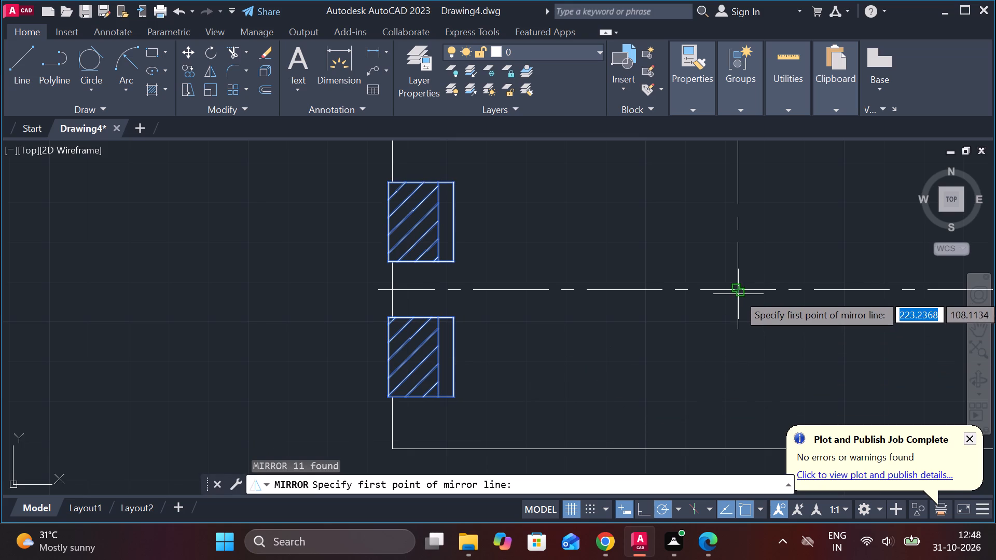
{"action": "left_click", "coordinate": [738, 294]}
{"action": "scroll", "coordinate": [746, 191], "scroll_direction": "down", "scroll_amount": 2}
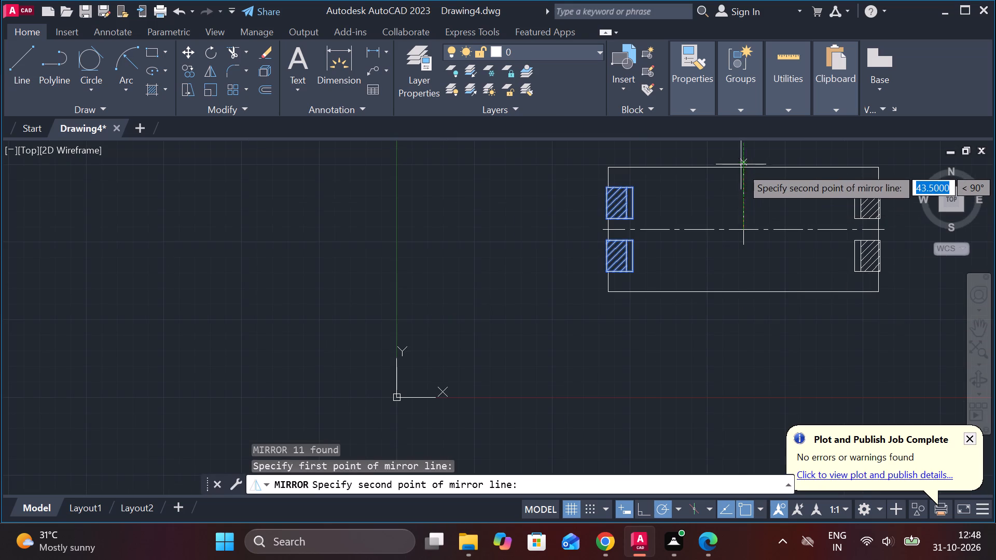
{"action": "left_click", "coordinate": [741, 167]}
{"action": "left_click_drag", "start_coordinate": [773, 223], "coordinate": [741, 167]}
{"action": "middle_click_drag", "start_coordinate": [778, 231], "coordinate": [614, 235]}
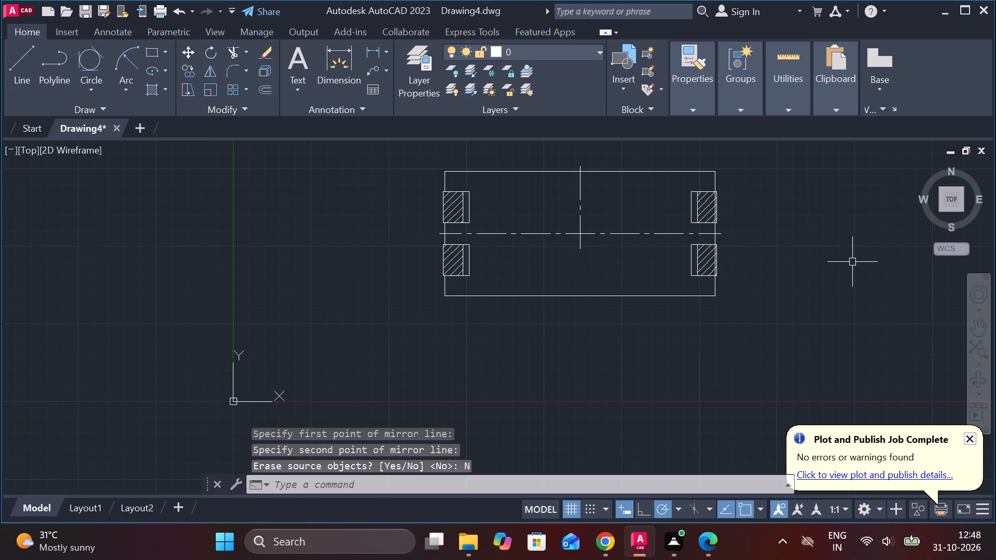
Trim the large rectangle's right edge where it crosses the upper and lower mirrored hatched rectangles.
{"action": "scroll", "coordinate": [814, 222], "scroll_direction": "up", "scroll_amount": 2}
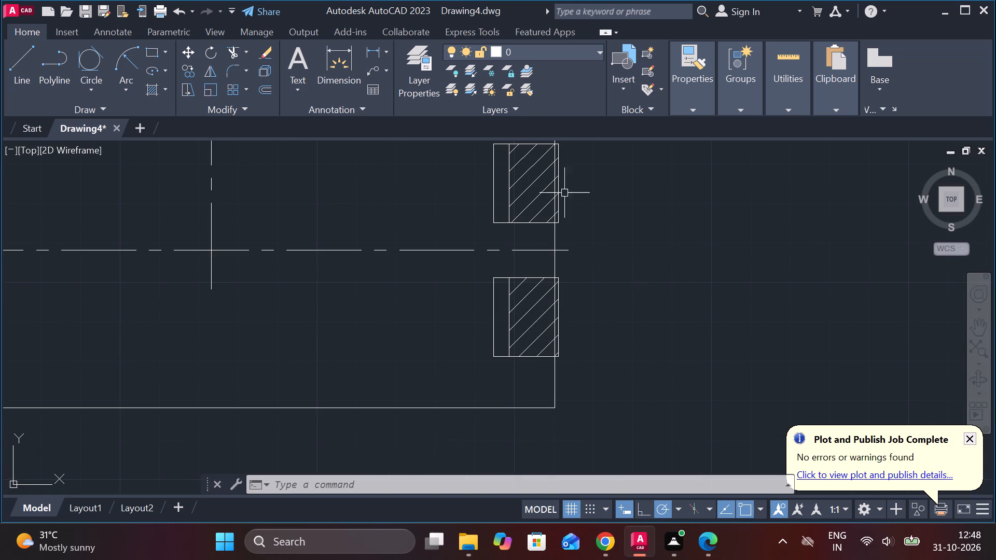
{"action": "scroll", "coordinate": [564, 188], "scroll_direction": "up", "scroll_amount": 2}
{"action": "type", "text": "TR"}
{"action": "key", "text": "space"}
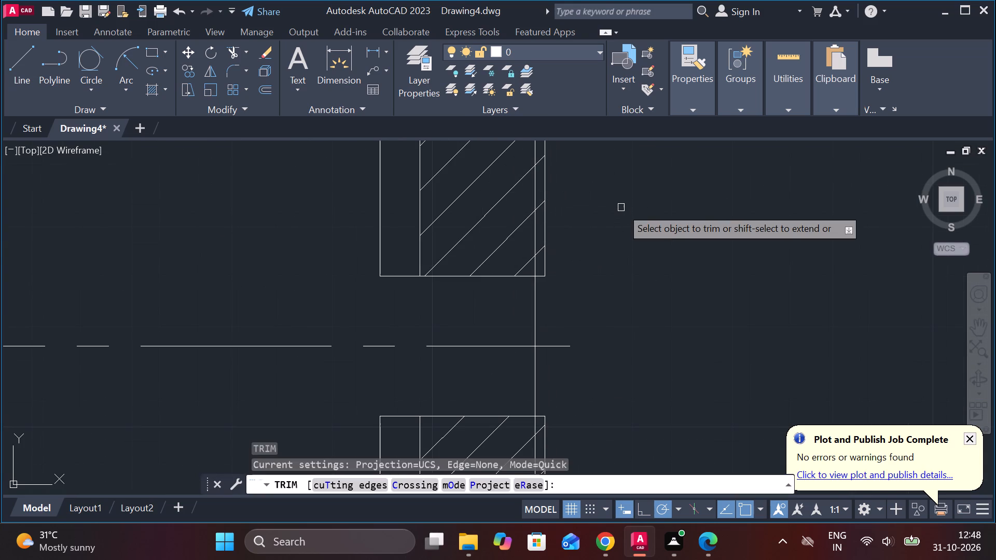
{"action": "left_click", "coordinate": [532, 235]}
{"action": "middle_click_drag", "start_coordinate": [546, 377], "coordinate": [552, 221]}
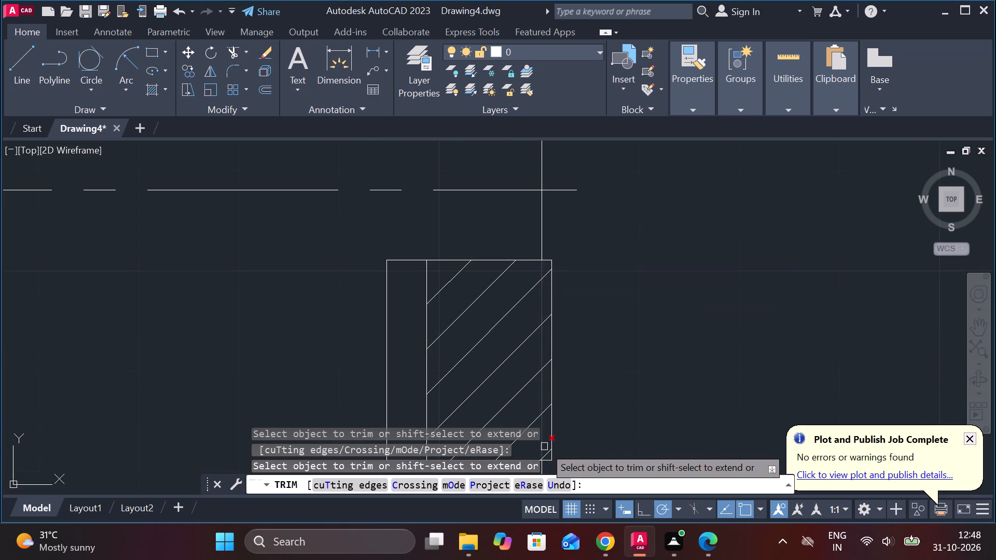
{"action": "left_click", "coordinate": [544, 359]}
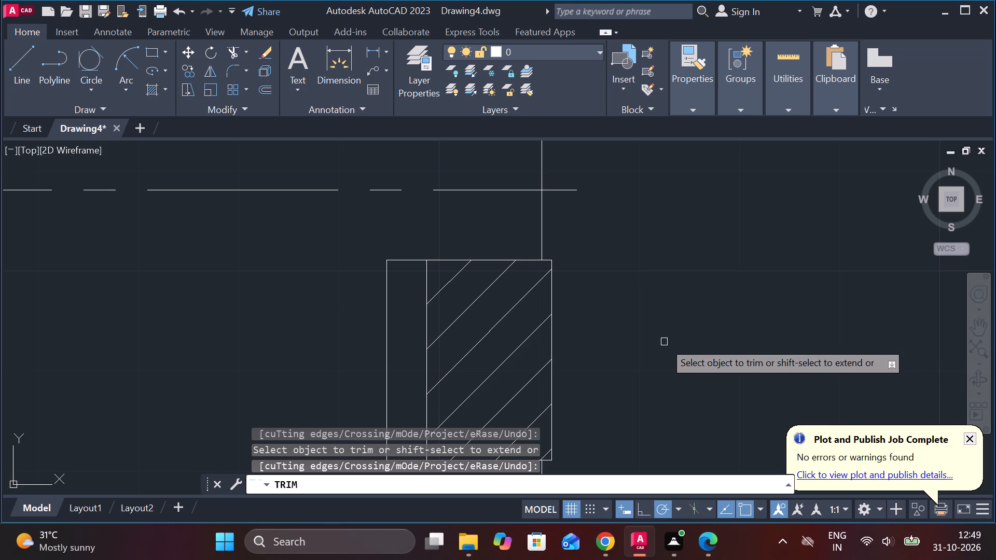
{"action": "key", "text": "Escape"}
{"action": "scroll", "coordinate": [614, 320], "scroll_direction": "down", "scroll_amount": 1}
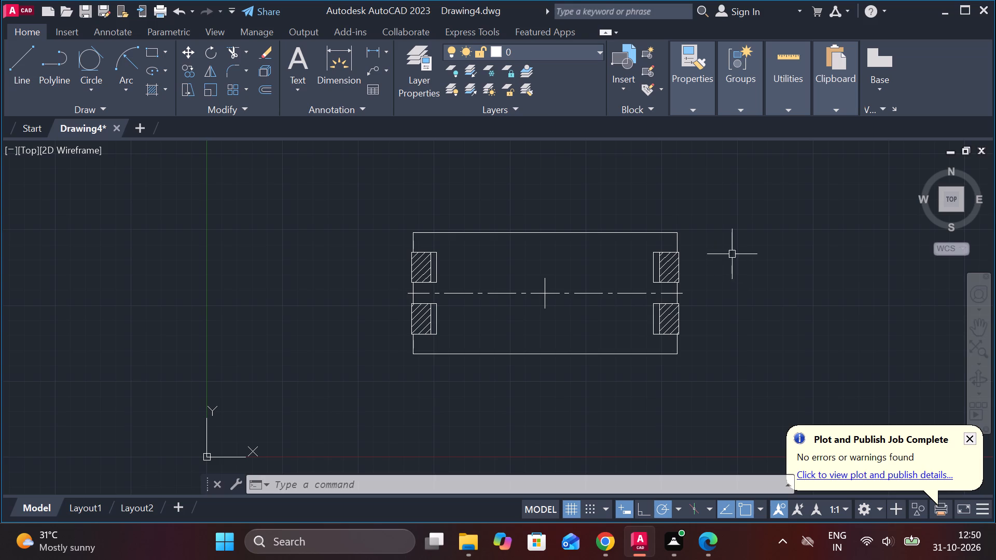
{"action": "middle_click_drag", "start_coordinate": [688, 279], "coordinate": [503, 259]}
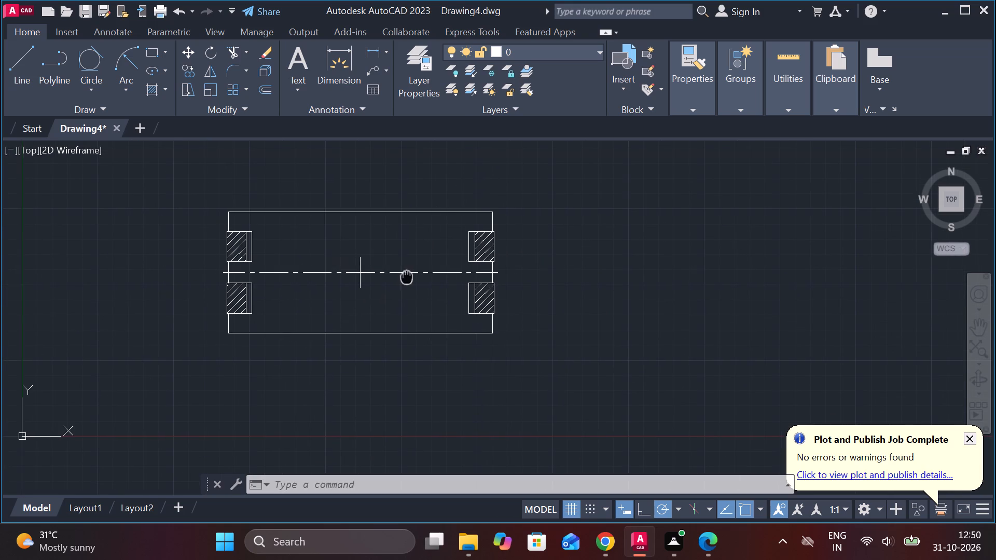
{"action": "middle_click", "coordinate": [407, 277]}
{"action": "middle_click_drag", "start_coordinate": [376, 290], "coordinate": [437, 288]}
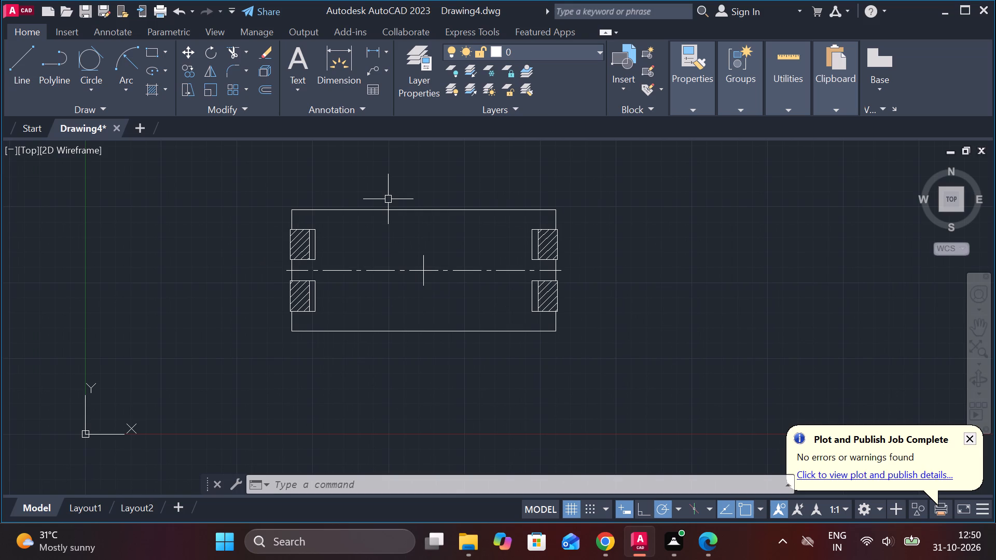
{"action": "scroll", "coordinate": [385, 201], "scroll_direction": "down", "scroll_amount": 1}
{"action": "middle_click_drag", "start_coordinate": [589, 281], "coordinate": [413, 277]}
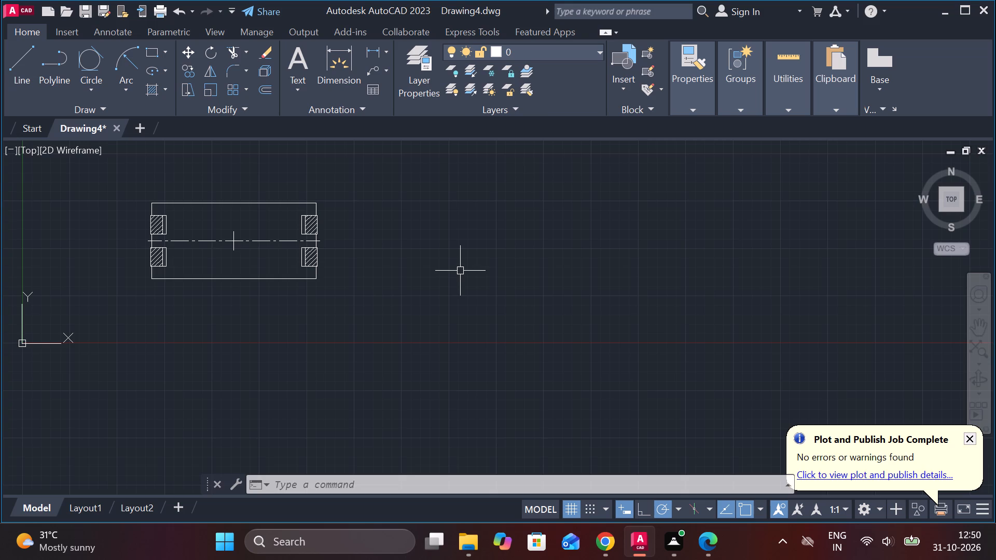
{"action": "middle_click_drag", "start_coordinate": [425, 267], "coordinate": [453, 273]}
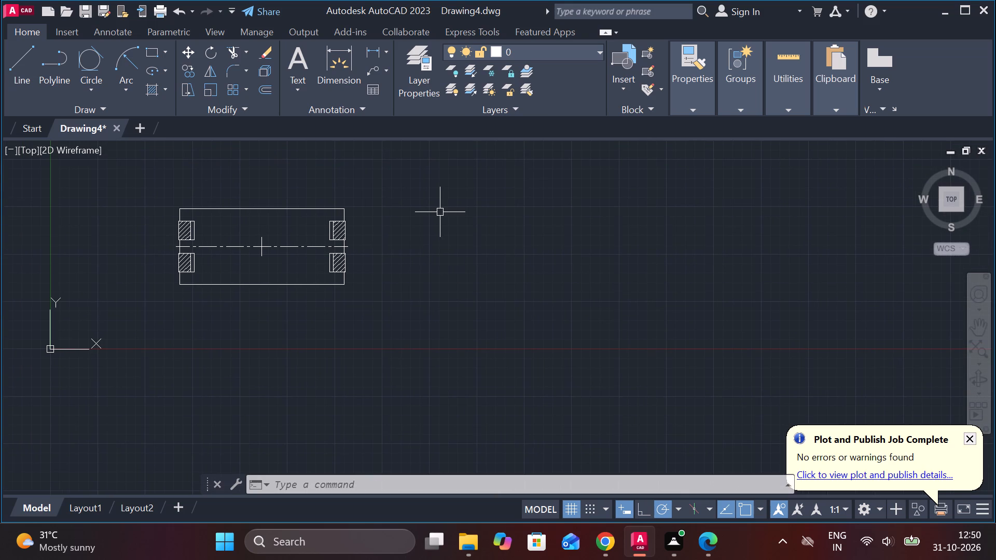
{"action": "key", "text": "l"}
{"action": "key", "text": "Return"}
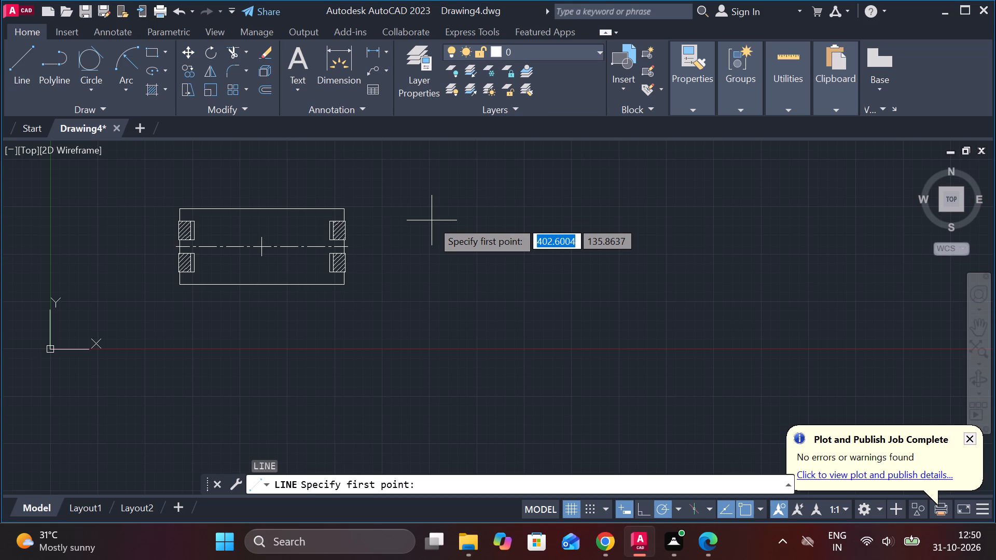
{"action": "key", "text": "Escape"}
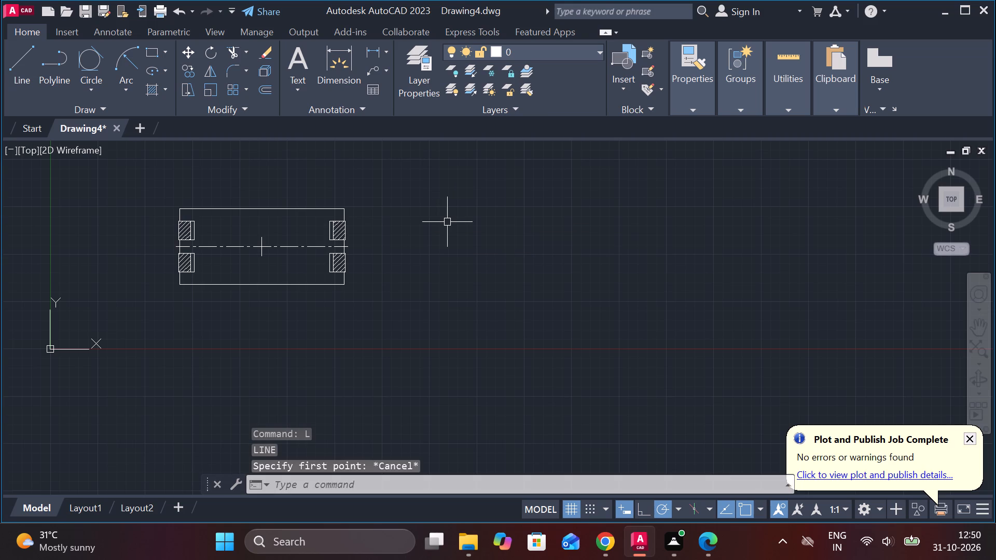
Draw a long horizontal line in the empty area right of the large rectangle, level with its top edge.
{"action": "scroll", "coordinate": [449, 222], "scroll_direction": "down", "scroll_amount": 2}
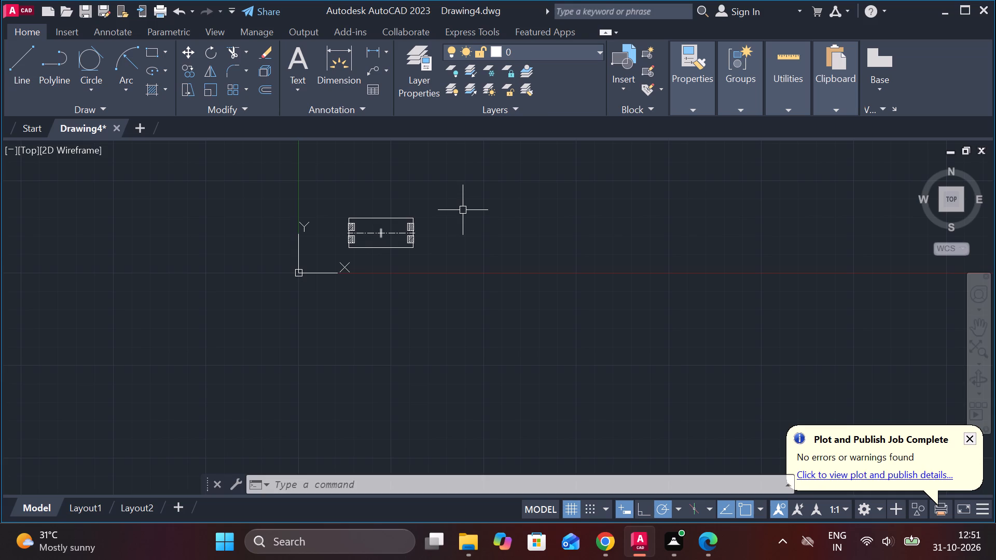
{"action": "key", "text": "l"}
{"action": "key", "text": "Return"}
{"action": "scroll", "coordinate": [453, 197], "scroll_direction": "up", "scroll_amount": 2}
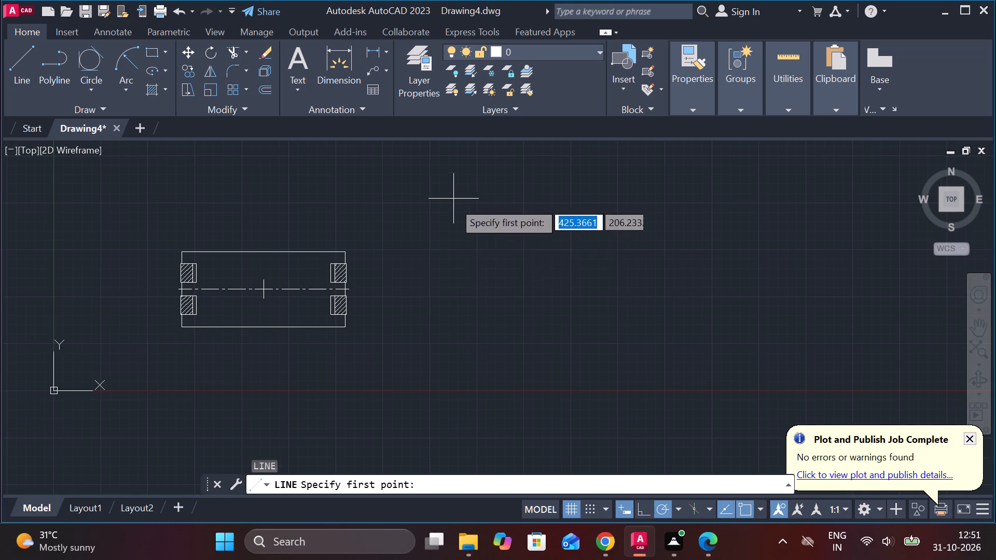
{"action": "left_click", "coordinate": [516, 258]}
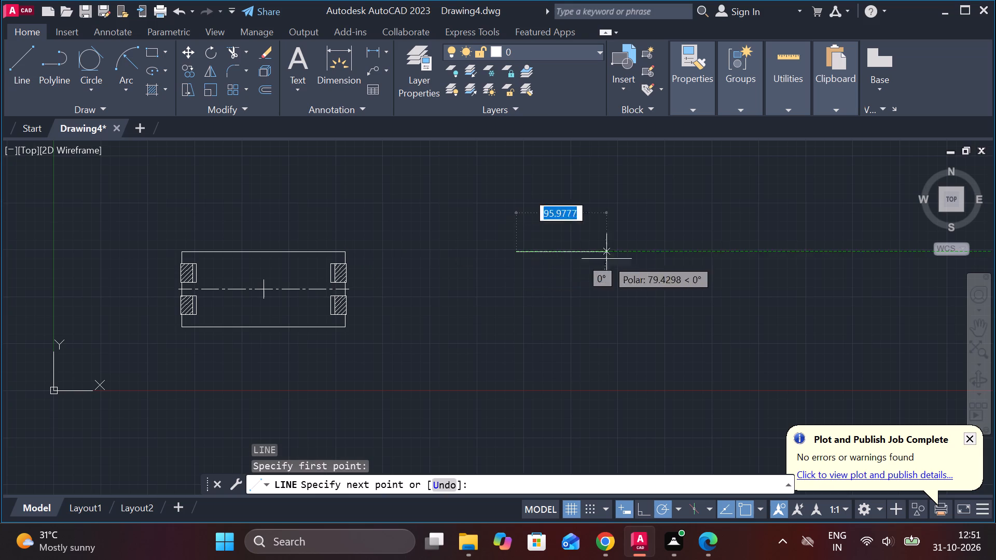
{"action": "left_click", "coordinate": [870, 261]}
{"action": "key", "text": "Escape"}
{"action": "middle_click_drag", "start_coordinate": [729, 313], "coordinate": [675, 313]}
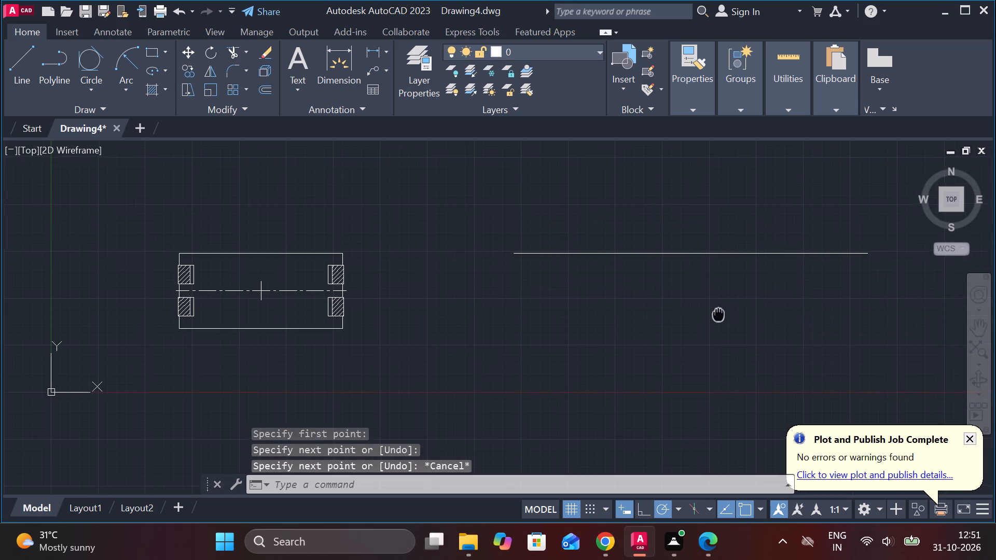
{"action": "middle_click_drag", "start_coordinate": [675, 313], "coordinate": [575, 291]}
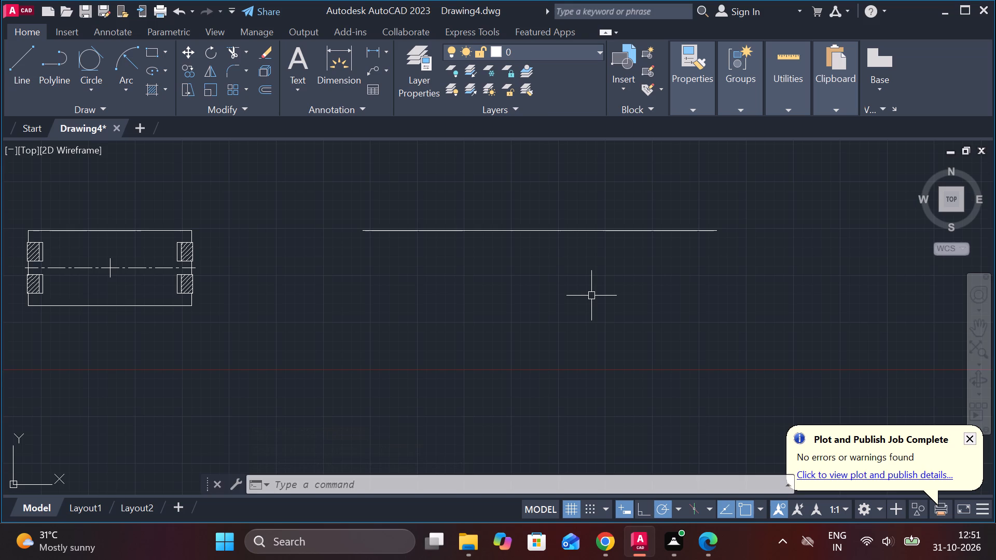
Draw a 40 long horizontal line right of the large rectangle, level with the top of the upper hatched rectangles.
{"action": "scroll", "coordinate": [591, 296], "scroll_direction": "down", "scroll_amount": 1}
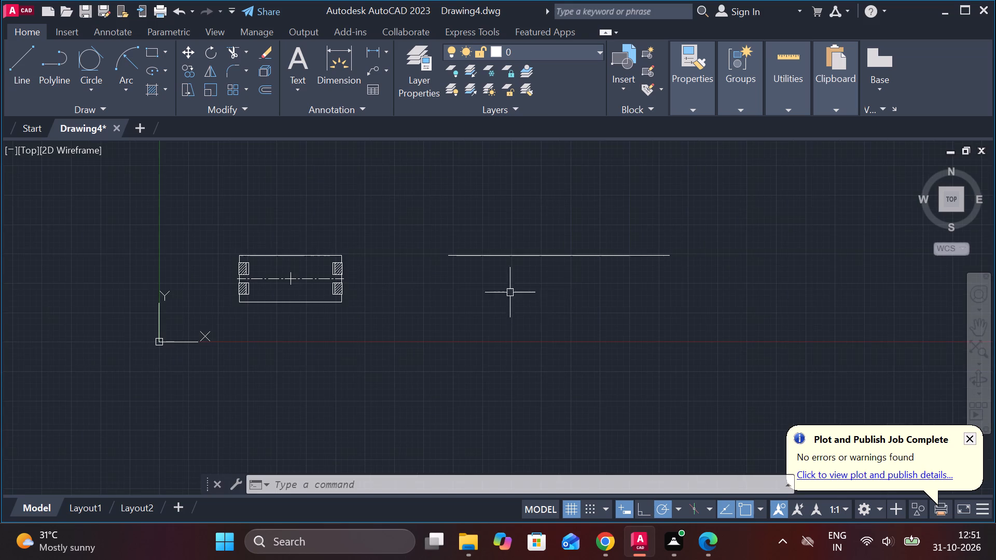
{"action": "scroll", "coordinate": [250, 242], "scroll_direction": "up", "scroll_amount": 2}
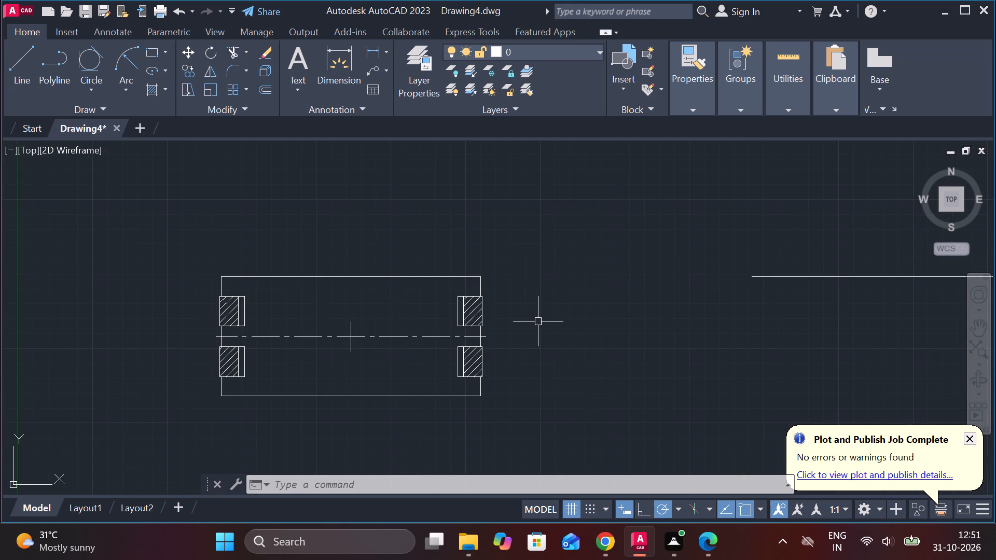
{"action": "key", "text": "l"}
{"action": "key", "text": "Return"}
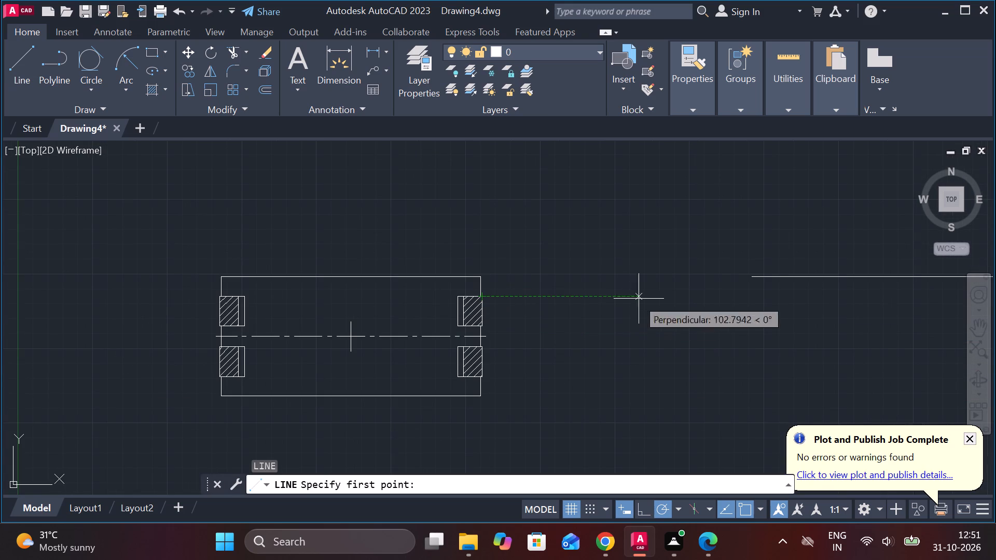
{"action": "left_click", "coordinate": [801, 297]}
{"action": "middle_click_drag", "start_coordinate": [828, 303], "coordinate": [742, 307]}
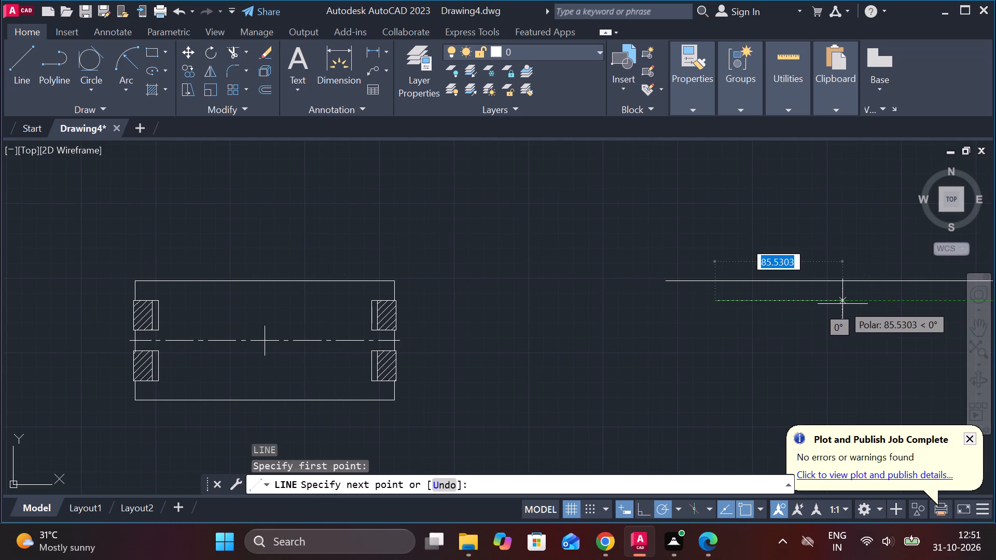
{"action": "type", "text": "4-"}
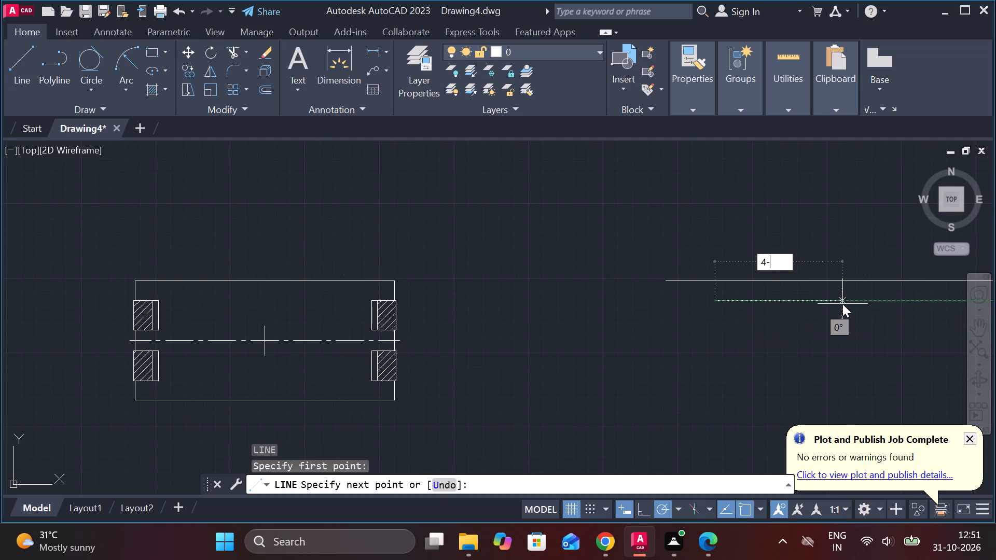
{"action": "key", "text": "BackSpace"}
{"action": "key", "text": "0"}
{"action": "key", "text": "Return"}
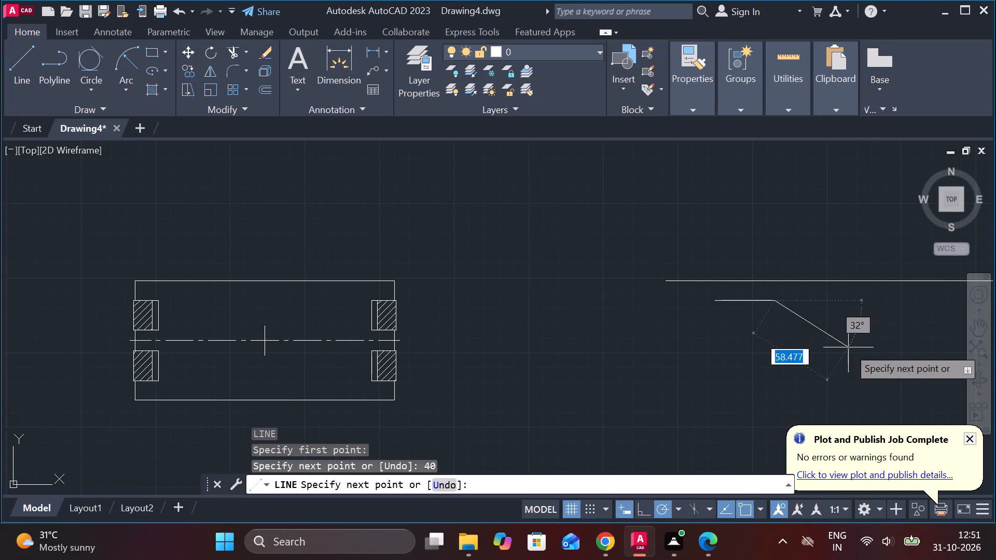
{"action": "key", "text": "Escape"}
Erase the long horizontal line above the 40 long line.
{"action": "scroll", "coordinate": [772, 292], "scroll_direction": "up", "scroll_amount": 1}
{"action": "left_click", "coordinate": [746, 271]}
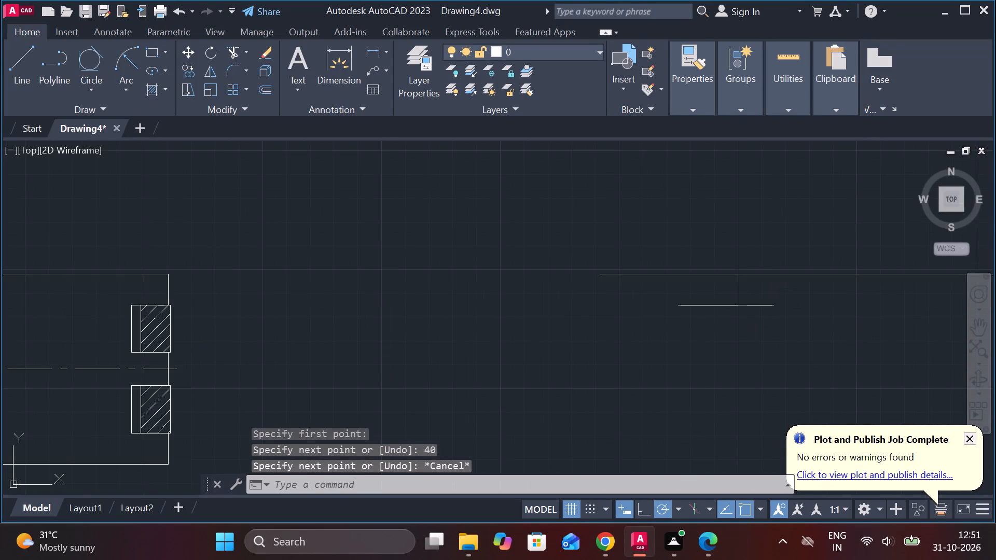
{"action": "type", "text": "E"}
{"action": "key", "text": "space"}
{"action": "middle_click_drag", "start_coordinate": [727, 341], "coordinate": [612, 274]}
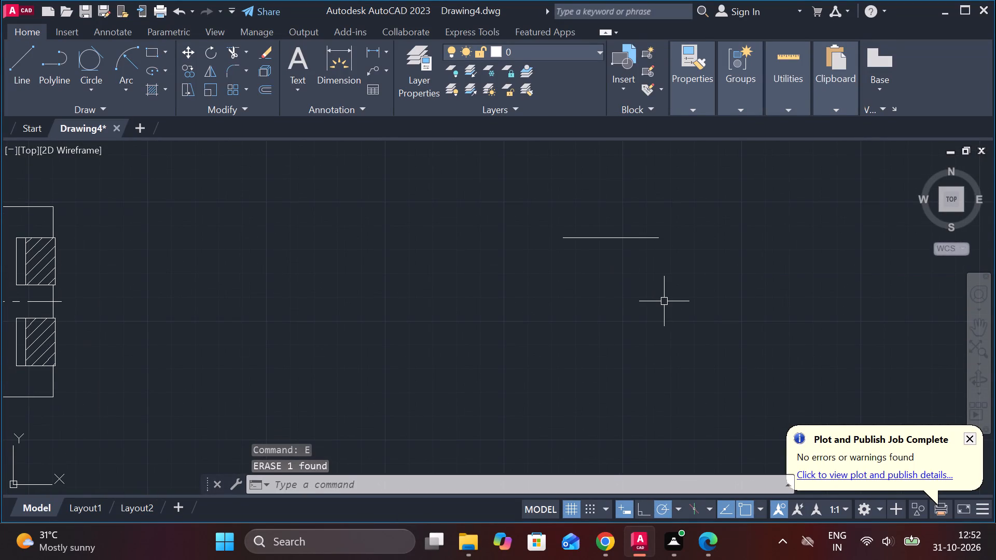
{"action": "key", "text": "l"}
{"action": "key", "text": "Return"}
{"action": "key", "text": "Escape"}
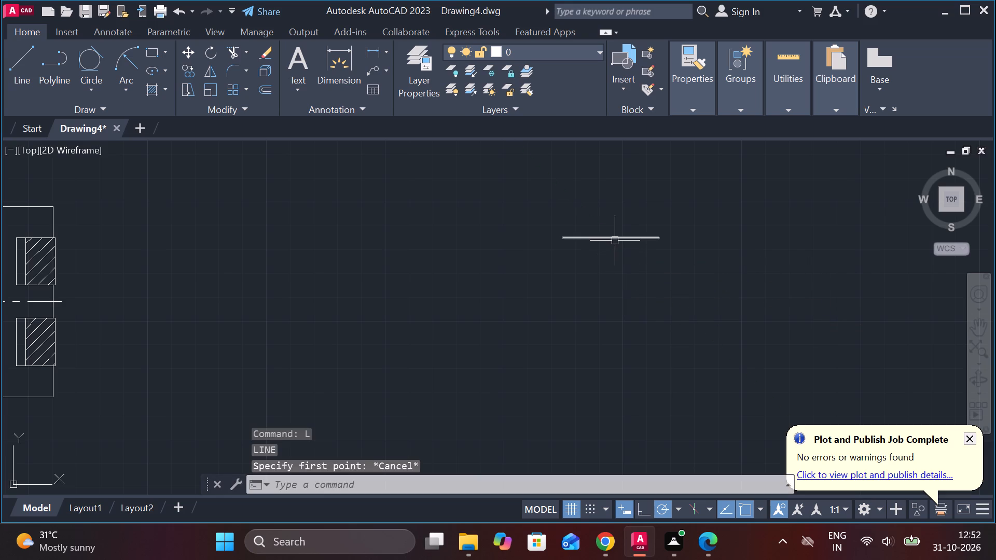
Draw a 65 long vertical line downward from the midpoint of the 40 long horizontal line.
{"action": "key", "text": "l"}
{"action": "key", "text": "Return"}
{"action": "left_click", "coordinate": [610, 241]}
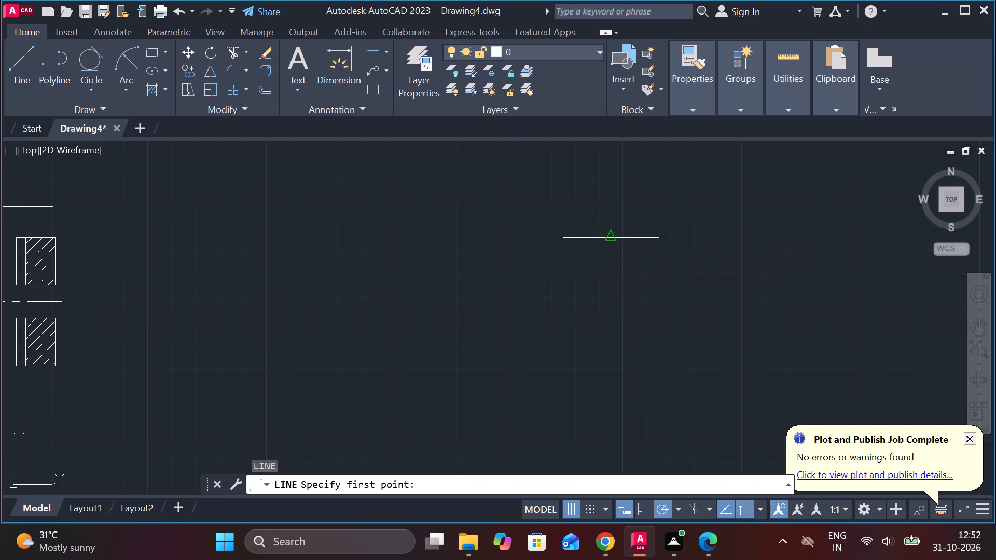
{"action": "key", "text": "5"}
{"action": "key", "text": "BackSpace"}
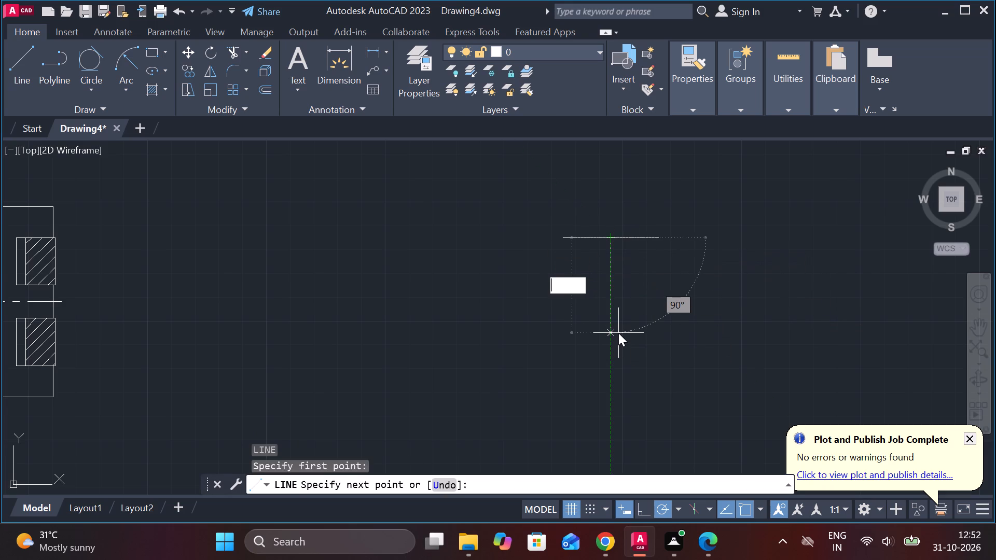
{"action": "type", "text": "65"}
{"action": "key", "text": "space"}
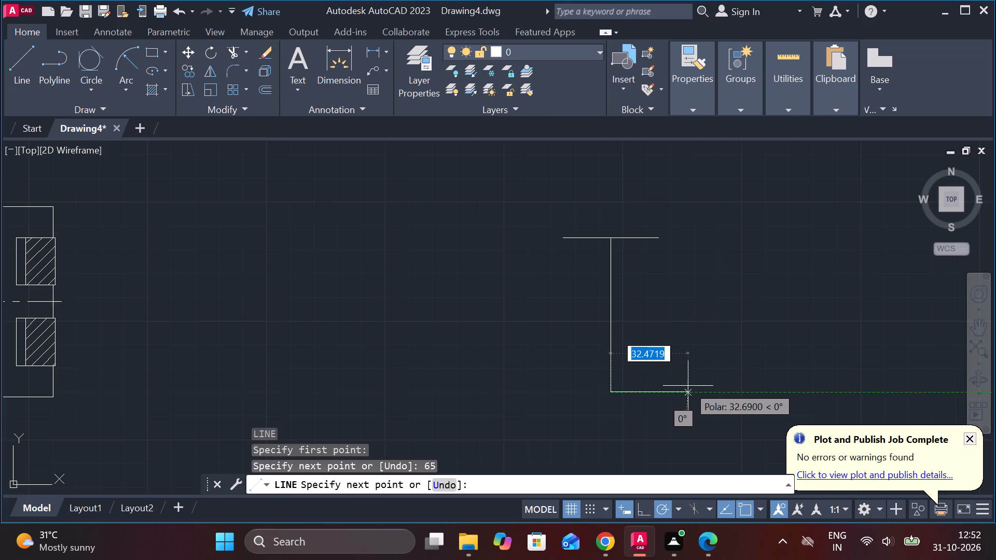
Draw a 25 long horizontal line to the right from the lower end of the 65 long vertical line.
{"action": "type", "text": "24"}
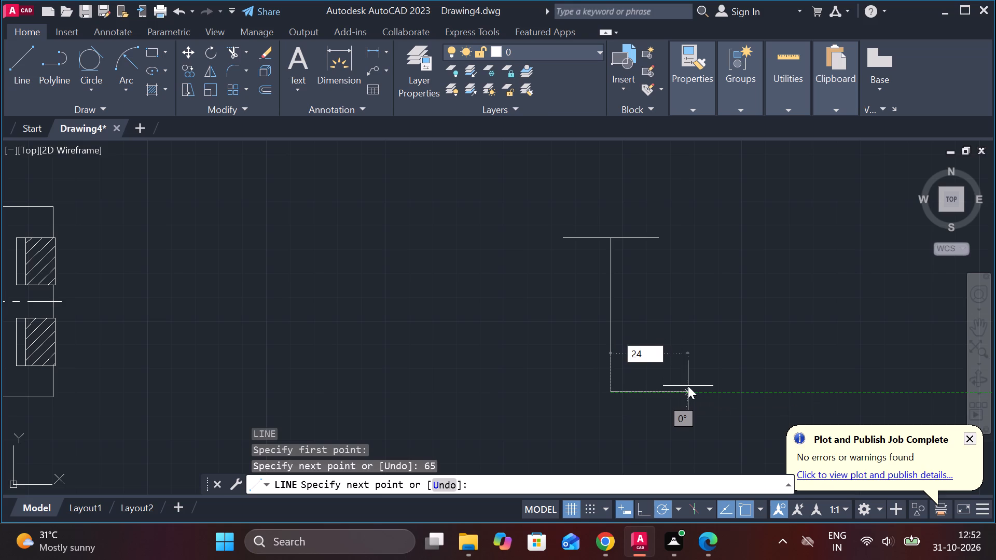
{"action": "key", "text": "BackSpace"}
{"action": "type", "text": "5"}
{"action": "key", "text": "space"}
{"action": "key", "text": "Escape"}
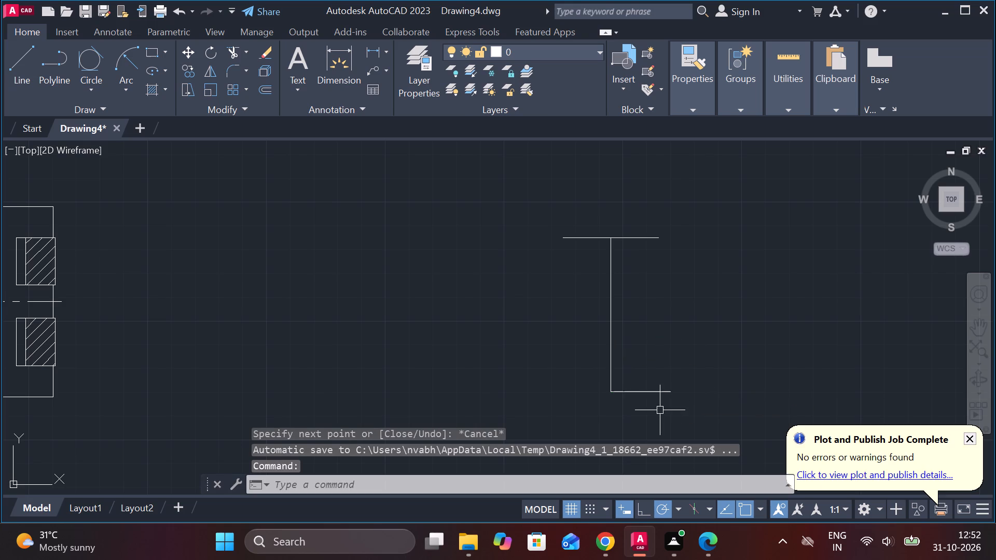
Lengthen the bottom horizontal line by 25 on the other side of the vertical line.
{"action": "left_click", "coordinate": [646, 394]}
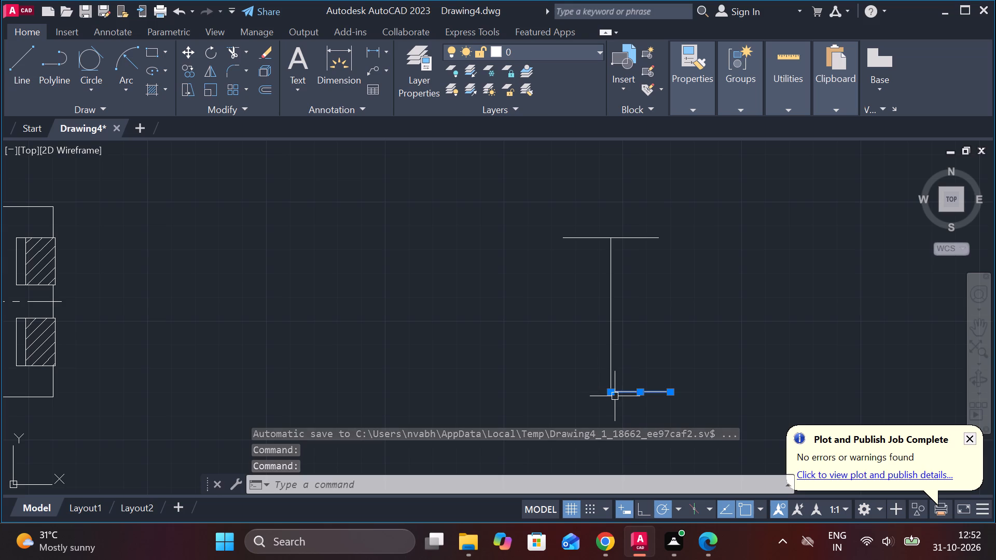
{"action": "left_click", "coordinate": [695, 428]}
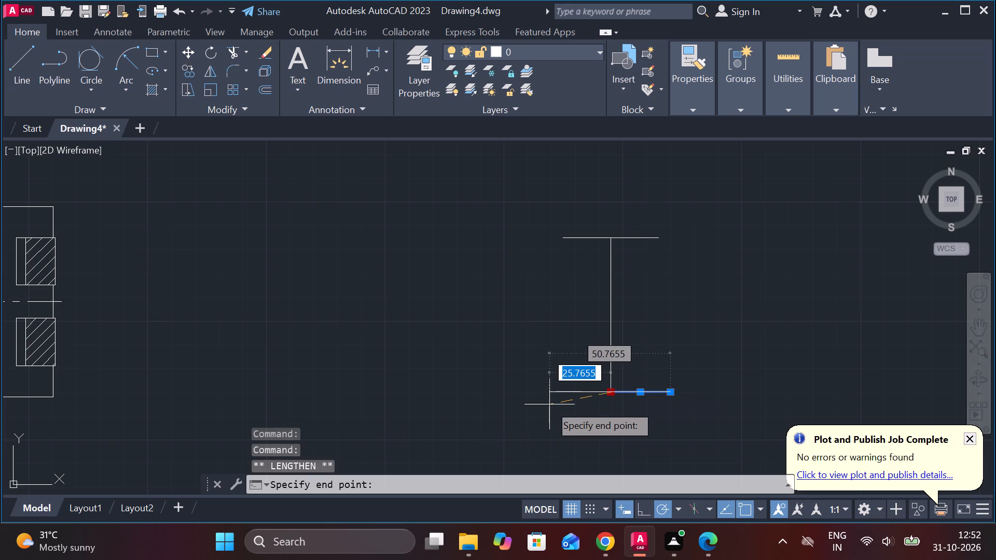
{"action": "type", "text": "25"}
{"action": "key", "text": "space"}
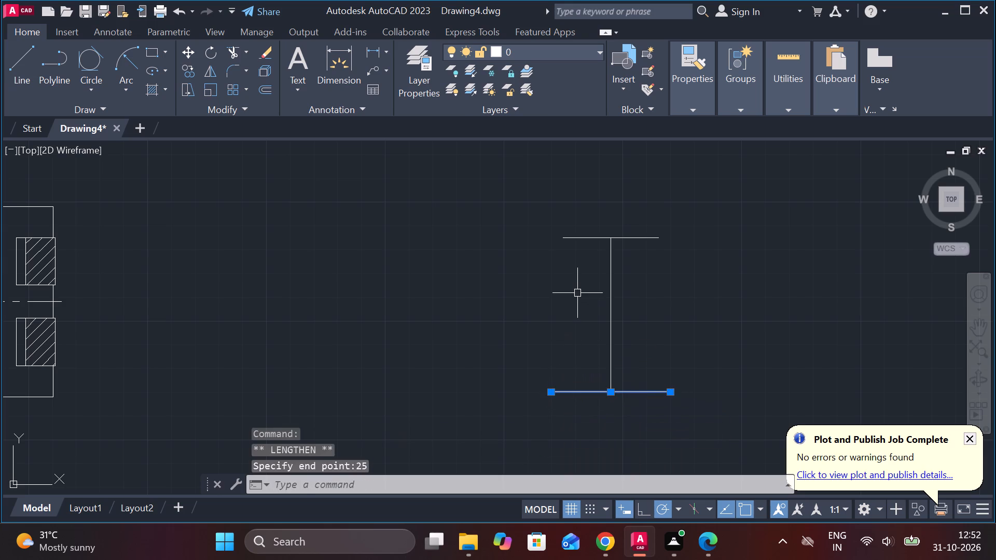
{"action": "key", "text": "Escape"}
Draw two slanted lines joining the ends of the 40 long top line to the matching ends of the bottom line.
{"action": "key", "text": "l"}
{"action": "key", "text": "Return"}
{"action": "left_click", "coordinate": [555, 237]}
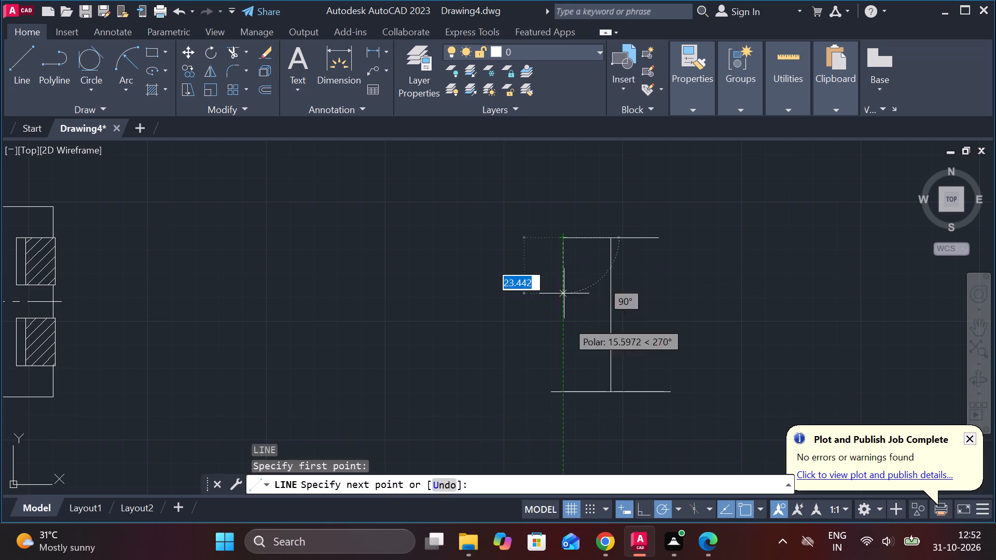
{"action": "left_click", "coordinate": [548, 398]}
{"action": "key", "text": "Escape"}
{"action": "key", "text": "space"}
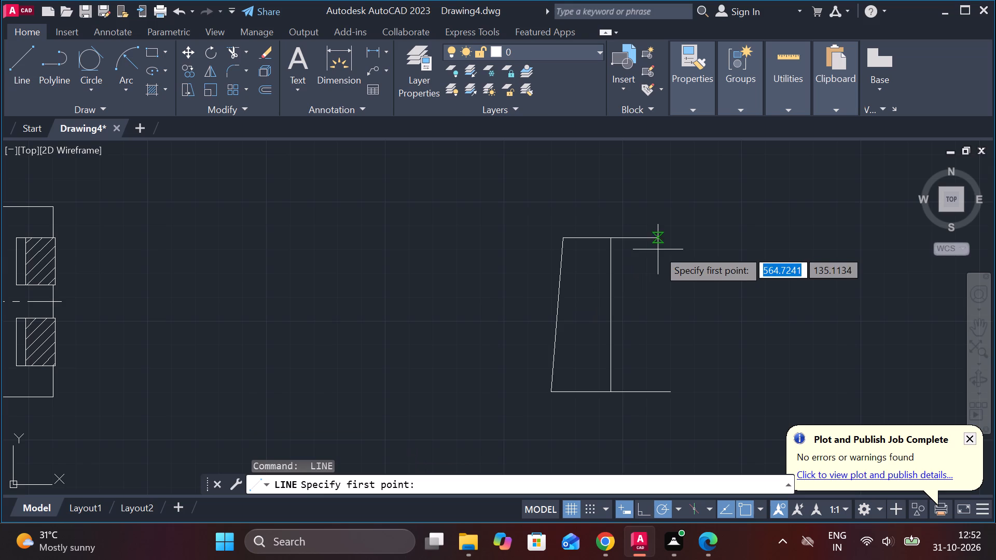
{"action": "left_click", "coordinate": [658, 249]}
{"action": "left_click", "coordinate": [673, 396]}
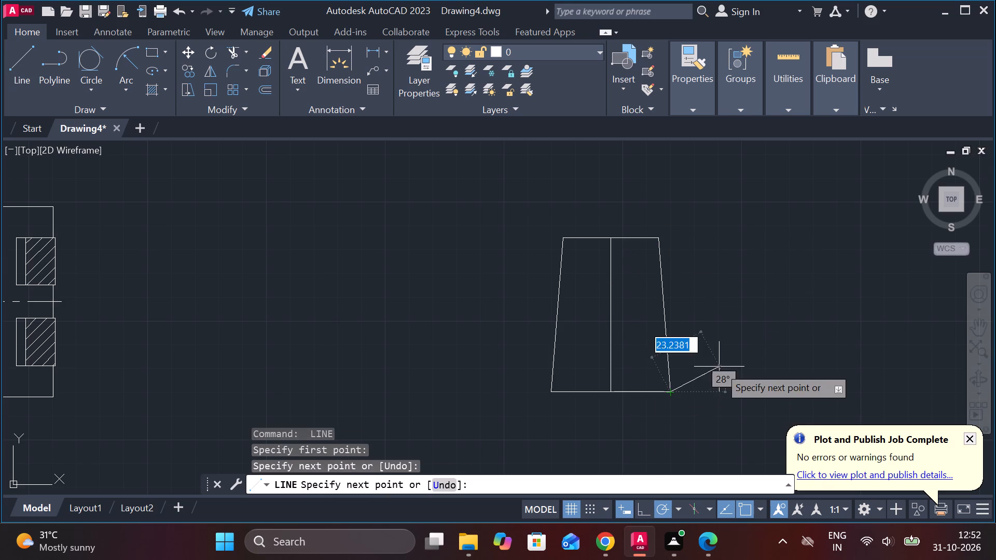
{"action": "key", "text": "Escape"}
Draw a 30 long vertical line upward from the midpoint of the large rectangle's top edge.
{"action": "middle_click_drag", "start_coordinate": [712, 366], "coordinate": [655, 339]}
{"action": "middle_click_drag", "start_coordinate": [596, 327], "coordinate": [575, 312]}
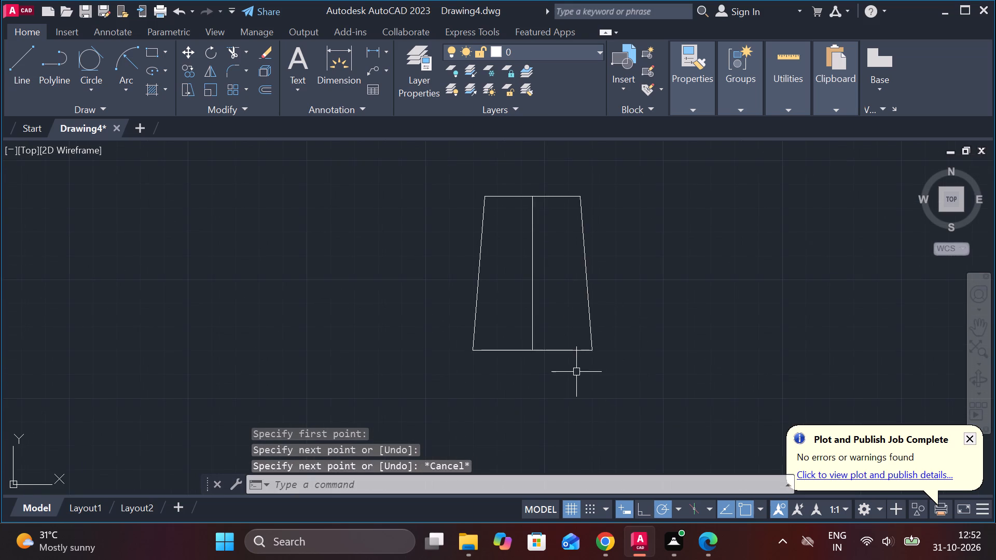
{"action": "middle_click_drag", "start_coordinate": [571, 373], "coordinate": [513, 279]}
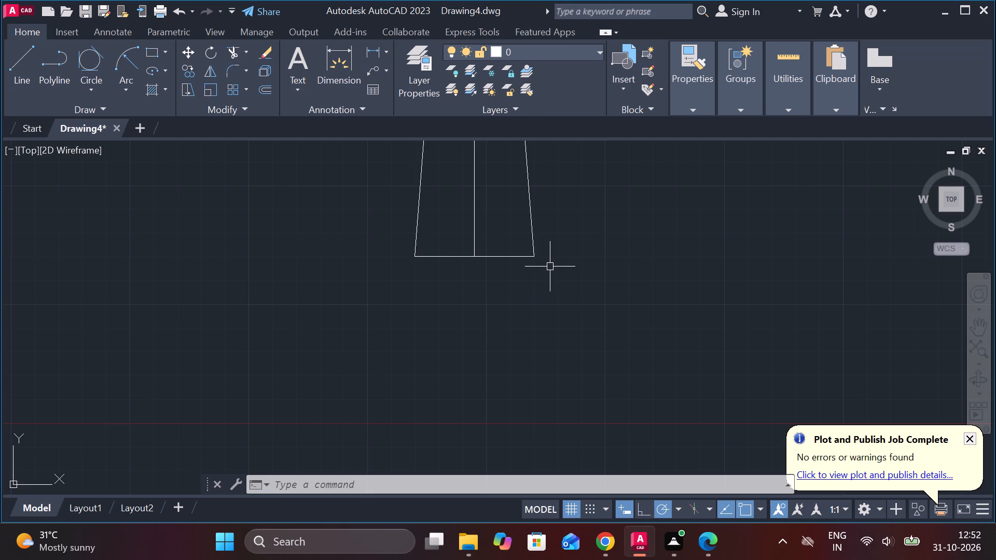
{"action": "scroll", "coordinate": [550, 266], "scroll_direction": "down", "scroll_amount": 1}
{"action": "middle_click_drag", "start_coordinate": [564, 234], "coordinate": [550, 317]}
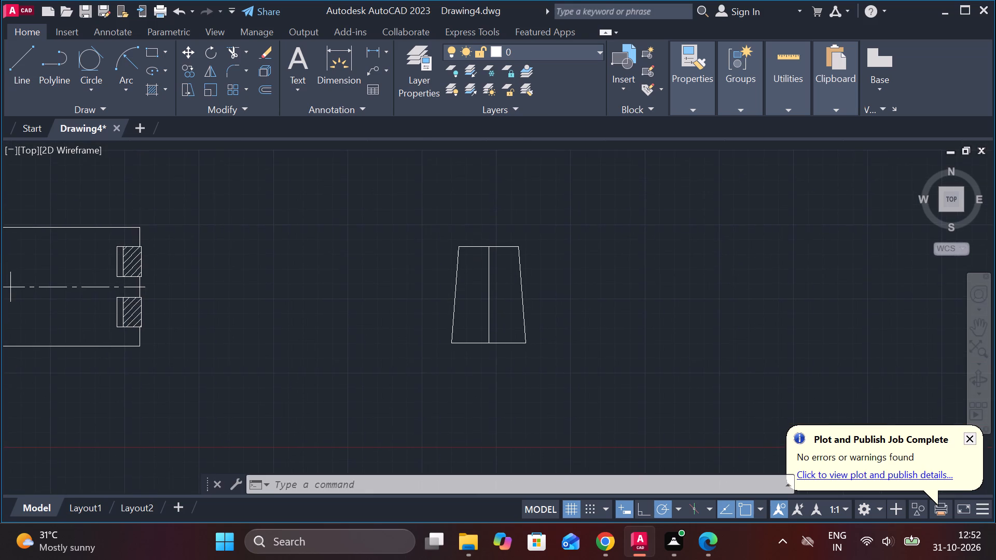
{"action": "scroll", "coordinate": [549, 318], "scroll_direction": "down", "scroll_amount": 1}
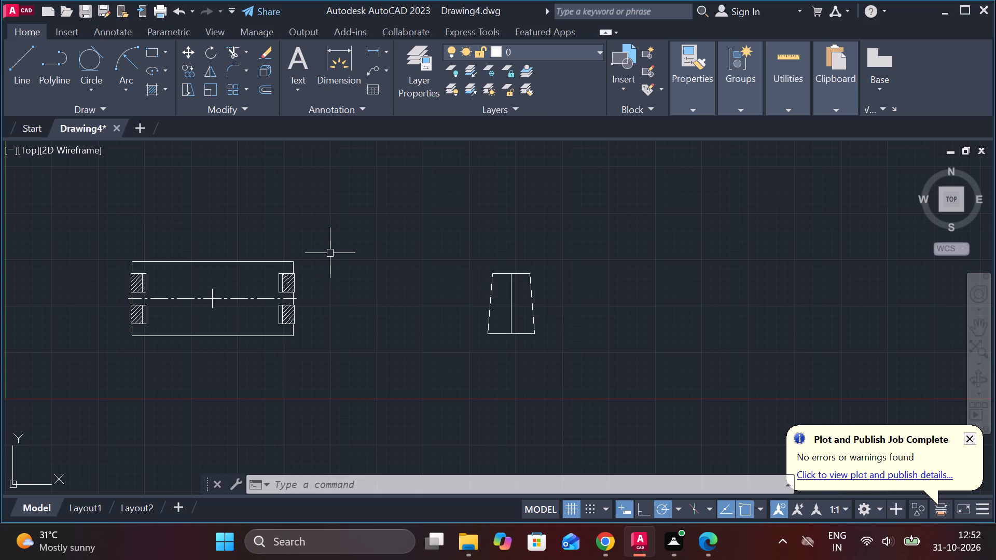
{"action": "middle_click_drag", "start_coordinate": [328, 226], "coordinate": [339, 228]}
{"action": "middle_click_drag", "start_coordinate": [339, 228], "coordinate": [375, 236]}
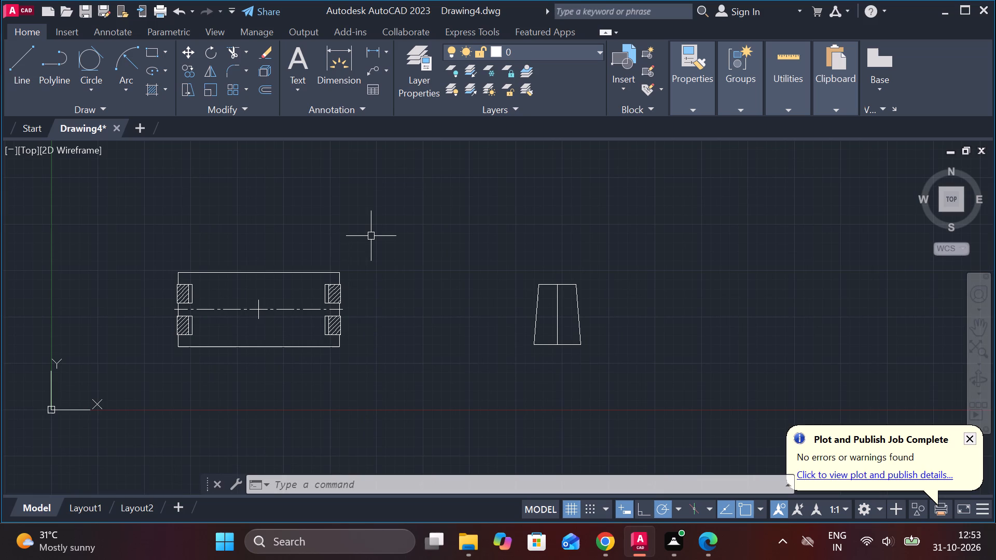
{"action": "middle_click_drag", "start_coordinate": [297, 248], "coordinate": [460, 264]}
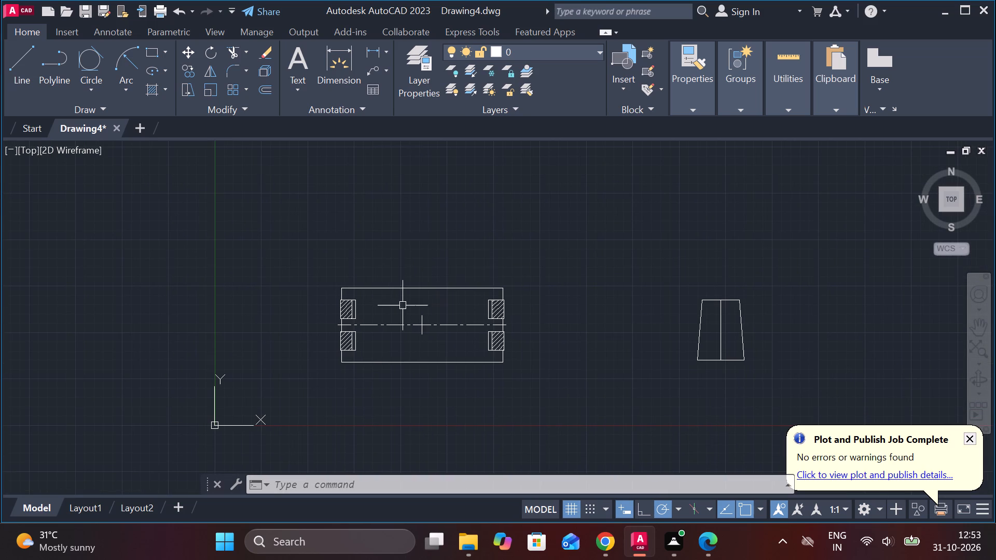
{"action": "key", "text": "l"}
{"action": "key", "text": "Return"}
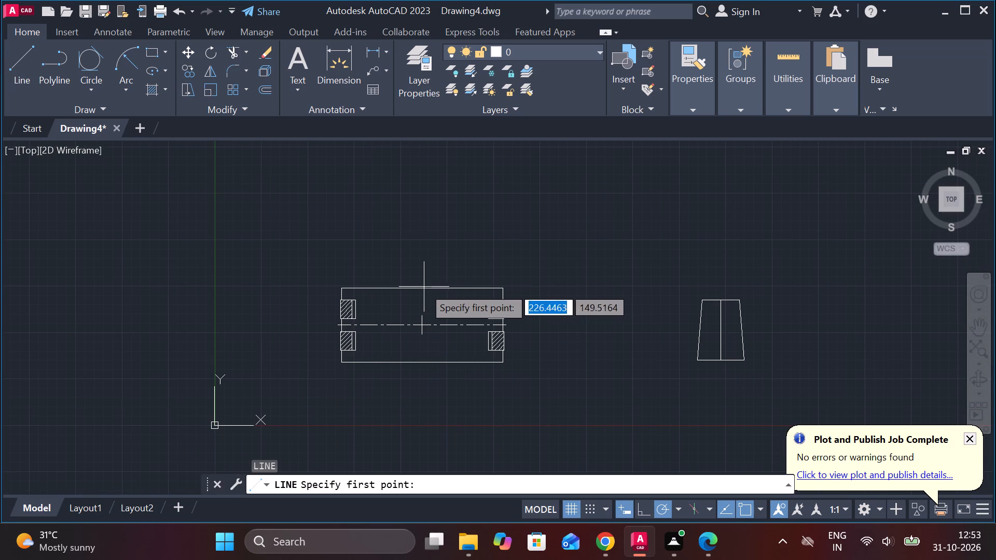
{"action": "left_click", "coordinate": [420, 287]}
{"action": "type", "text": "30"}
{"action": "key", "text": "Return"}
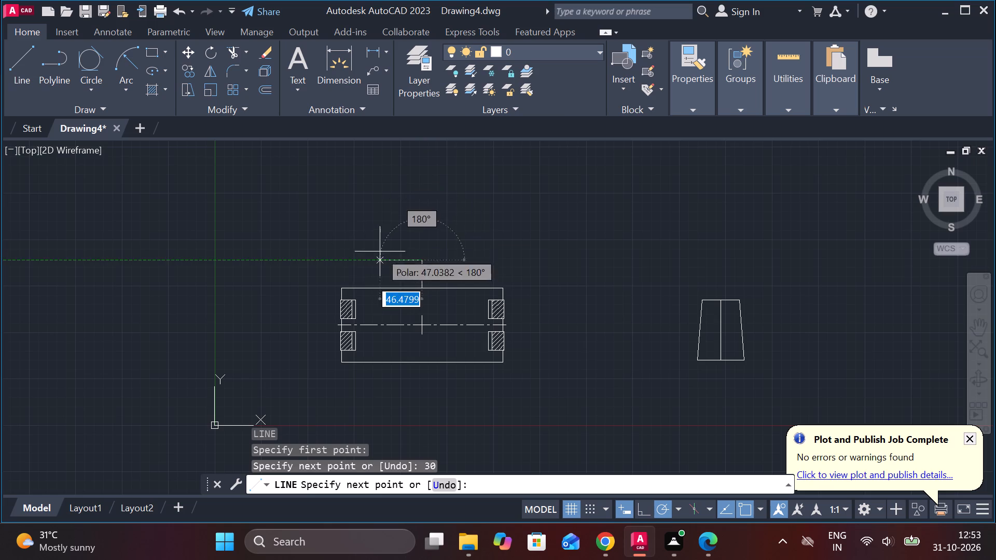
Continue the line with a short horizontal segment to the right, a 10 long upward segment and a longer horizontal segment back left.
{"action": "scroll", "coordinate": [383, 255], "scroll_direction": "up", "scroll_amount": 2}
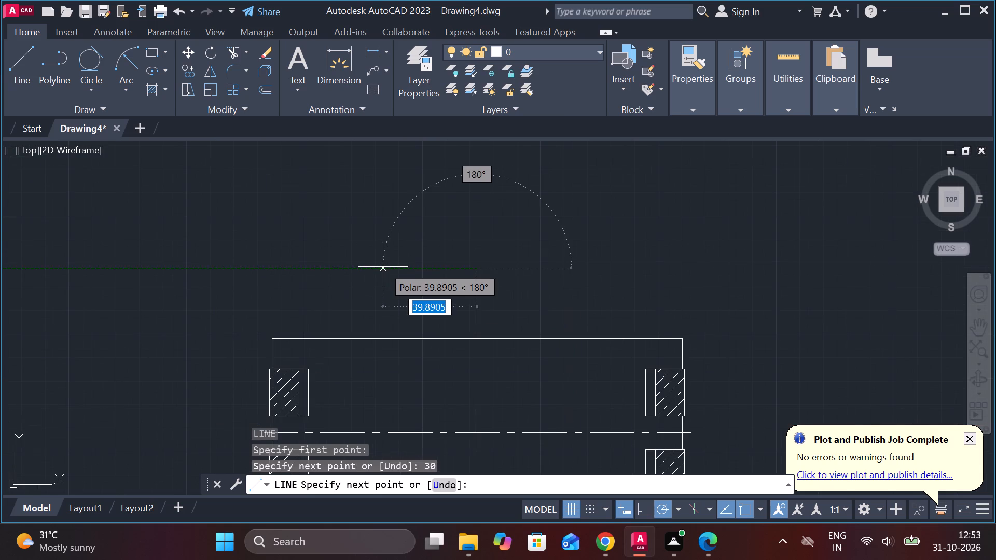
{"action": "left_click", "coordinate": [555, 274]}
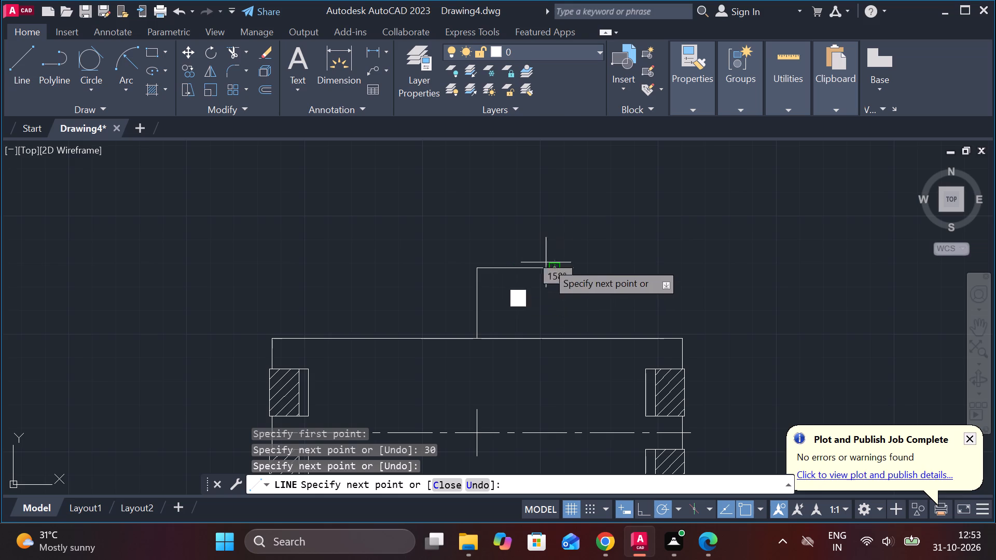
{"action": "type", "text": "10"}
{"action": "key", "text": "Return"}
{"action": "left_click", "coordinate": [393, 253]}
{"action": "key", "text": "Escape"}
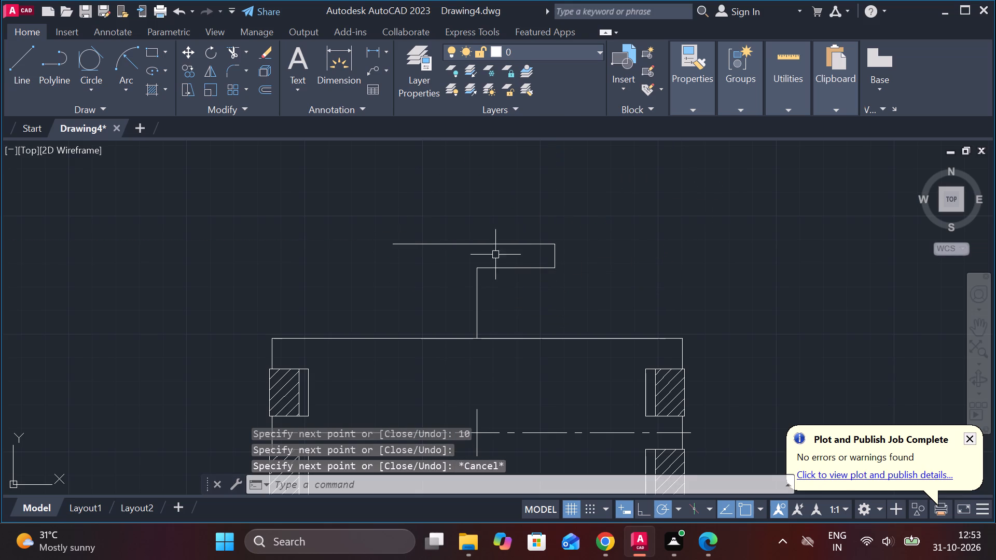
Stretch the right end of the uppermost horizontal line horizontally until it passes beyond the trapezoid.
{"action": "left_click", "coordinate": [527, 247]}
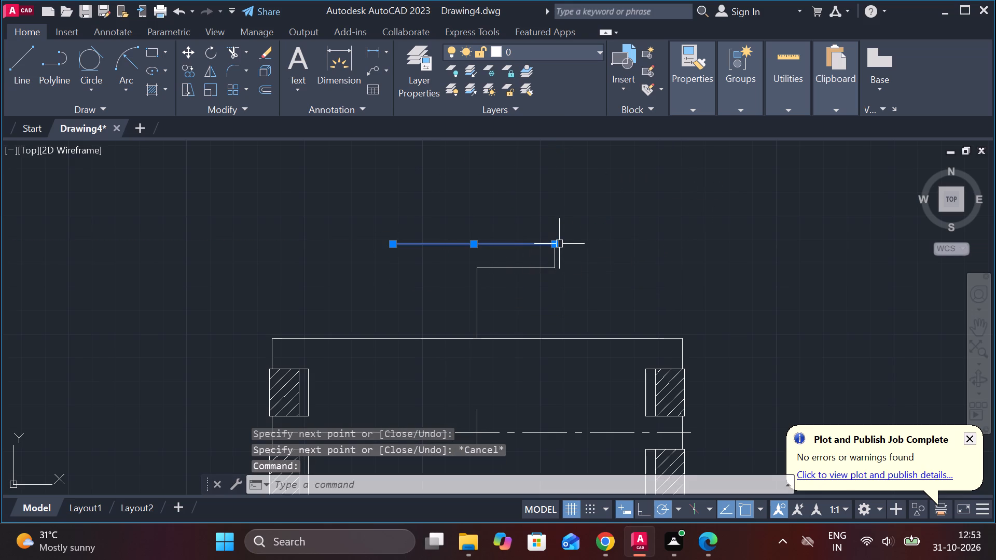
{"action": "left_click", "coordinate": [556, 243]}
{"action": "scroll", "coordinate": [613, 241], "scroll_direction": "down", "scroll_amount": 3}
{"action": "left_click", "coordinate": [840, 239]}
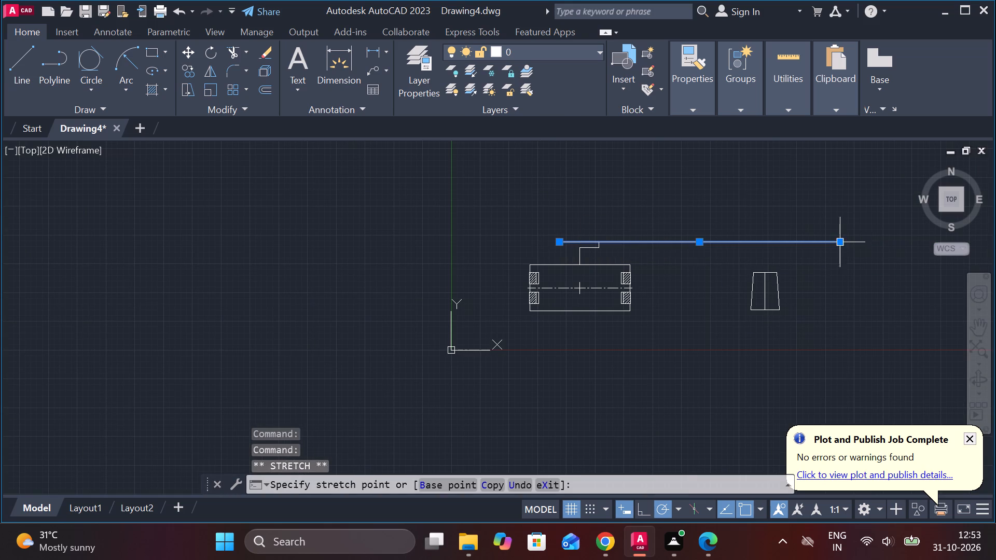
Stretch the top end of the trapezoid's vertical middle line up to meet the long upper horizontal line.
{"action": "middle_click_drag", "start_coordinate": [811, 286], "coordinate": [681, 289]}
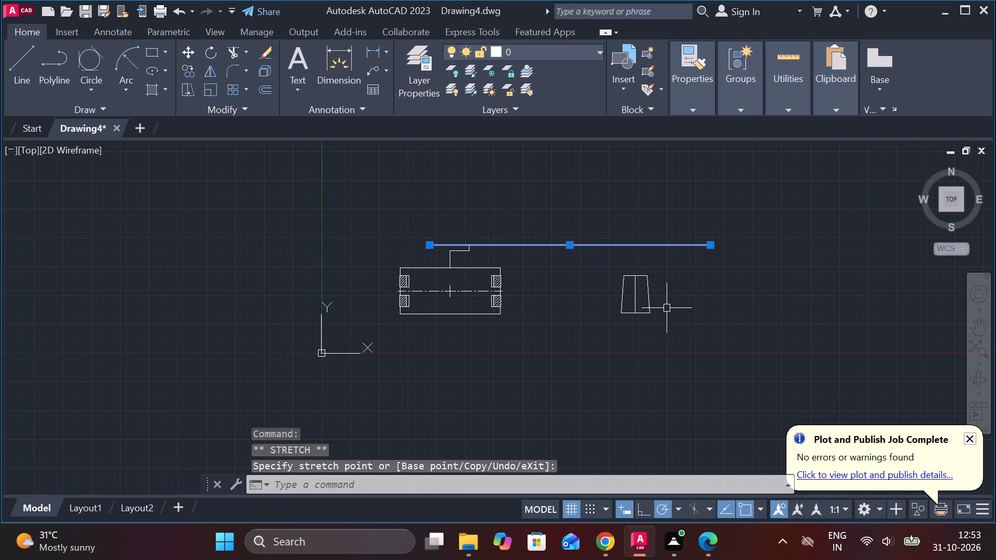
{"action": "scroll", "coordinate": [622, 260], "scroll_direction": "up", "scroll_amount": 1}
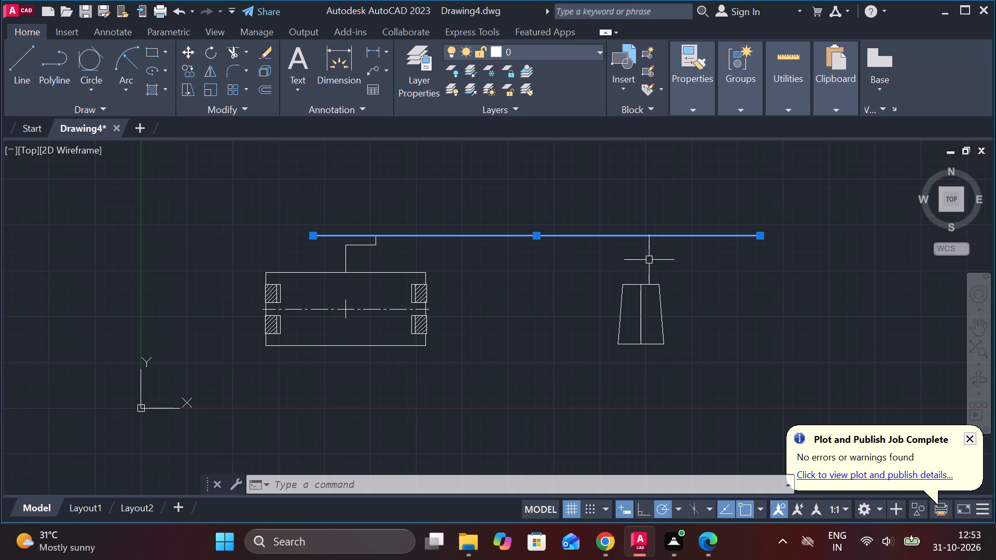
{"action": "left_click", "coordinate": [641, 293]}
{"action": "left_click", "coordinate": [639, 282]}
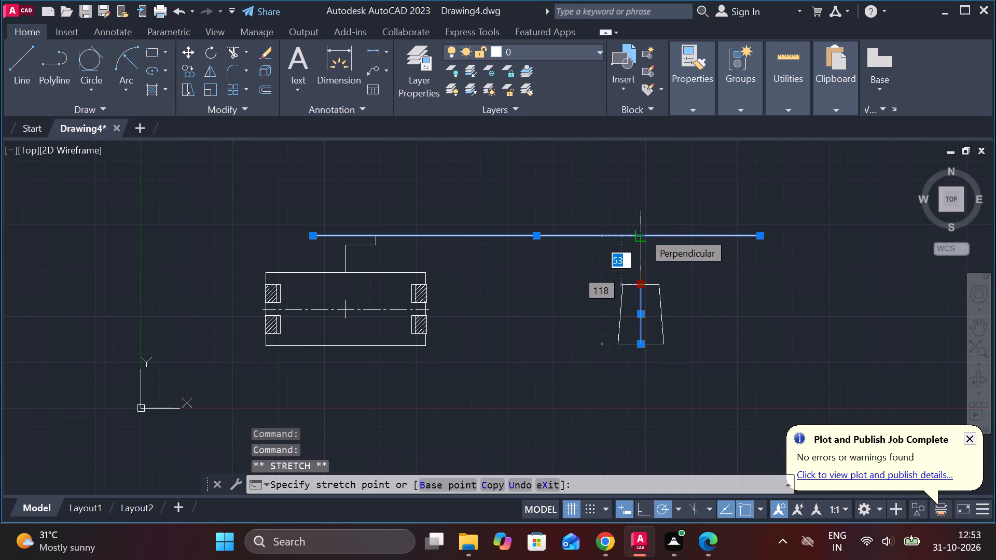
{"action": "left_click", "coordinate": [643, 232]}
{"action": "key", "text": "Escape"}
Draw a horizontal line from the lower end of the 10 long vertical segment to beyond the trapezoid, undoing any misplaced endpoint.
{"action": "scroll", "coordinate": [617, 247], "scroll_direction": "up", "scroll_amount": 2}
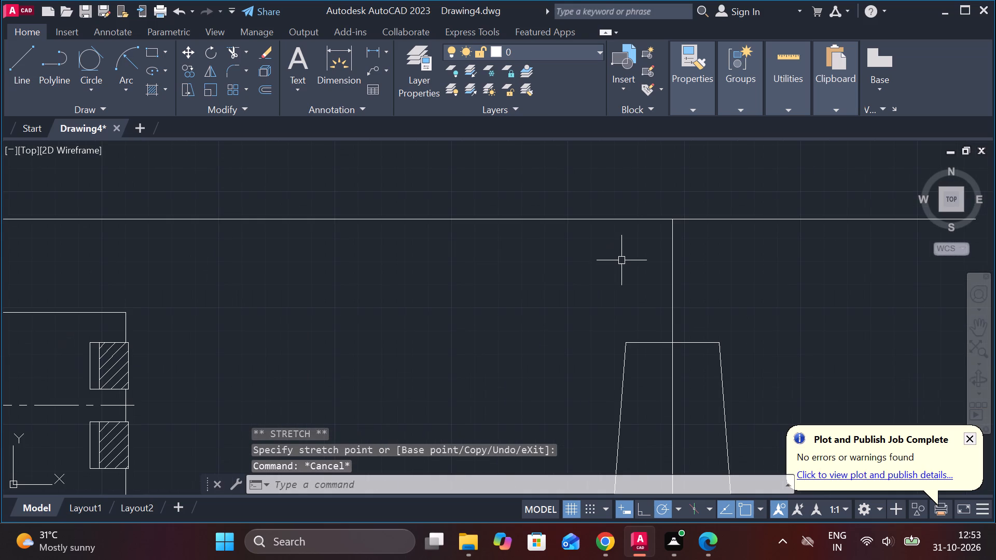
{"action": "scroll", "coordinate": [622, 231], "scroll_direction": "down", "scroll_amount": 3}
{"action": "scroll", "coordinate": [489, 232], "scroll_direction": "up", "scroll_amount": 2}
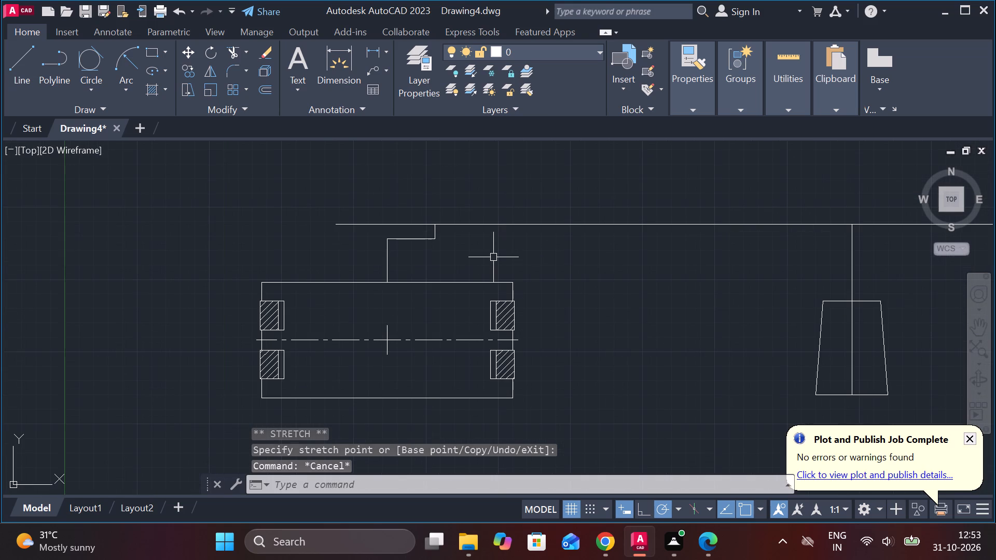
{"action": "key", "text": "l"}
{"action": "key", "text": "Return"}
{"action": "left_click", "coordinate": [440, 241]}
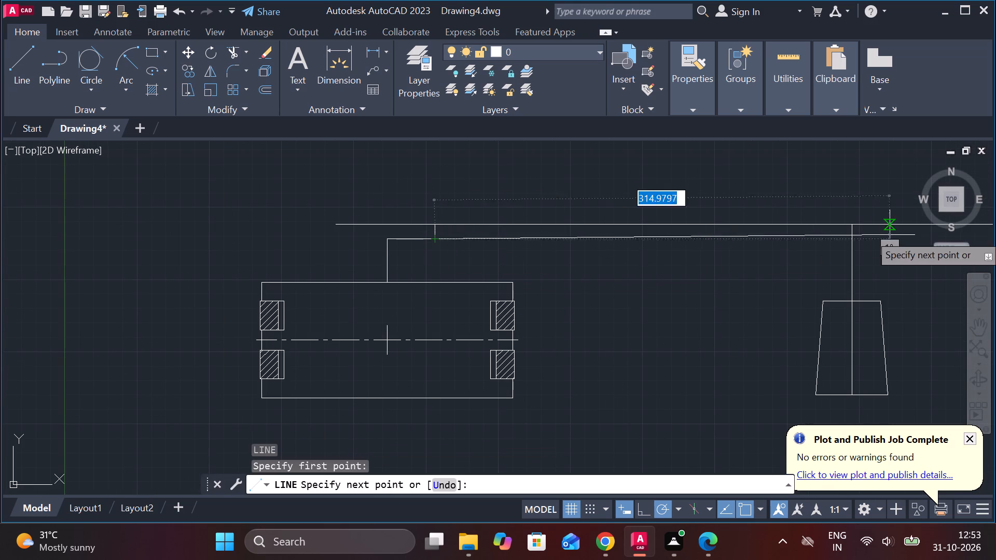
{"action": "middle_click_drag", "start_coordinate": [879, 255], "coordinate": [753, 260]}
{"action": "left_click", "coordinate": [846, 241]}
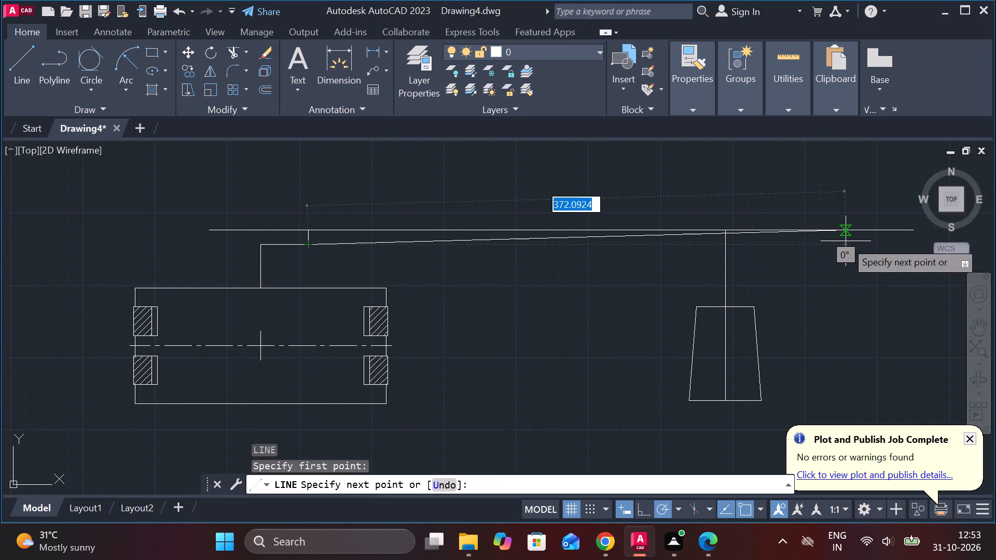
{"action": "key", "text": "ctrl+z"}
{"action": "left_click", "coordinate": [848, 257]}
{"action": "key", "text": "Escape"}
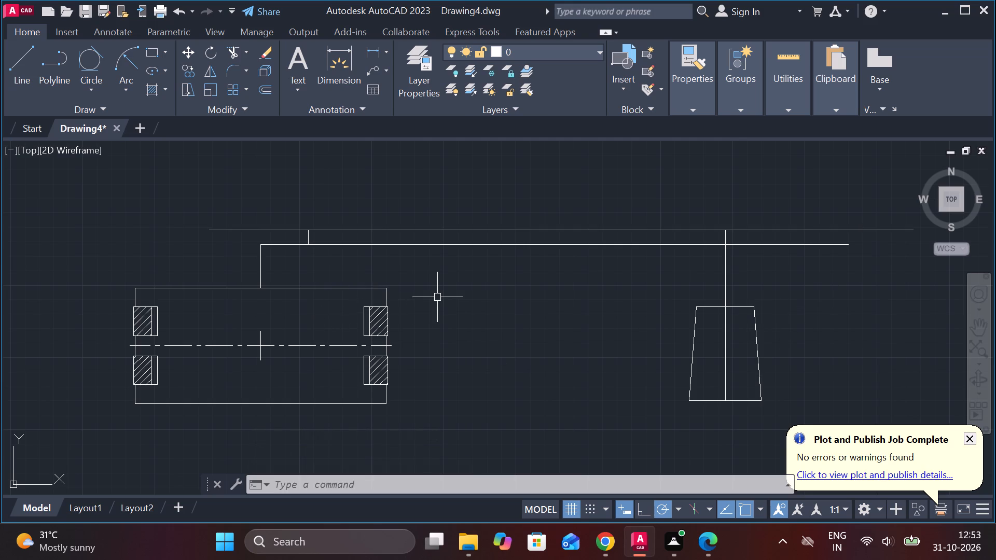
Draw a horizontal line about 317 long from the large rectangle's upper right corner, passing above the trapezoid.
{"action": "key", "text": "l"}
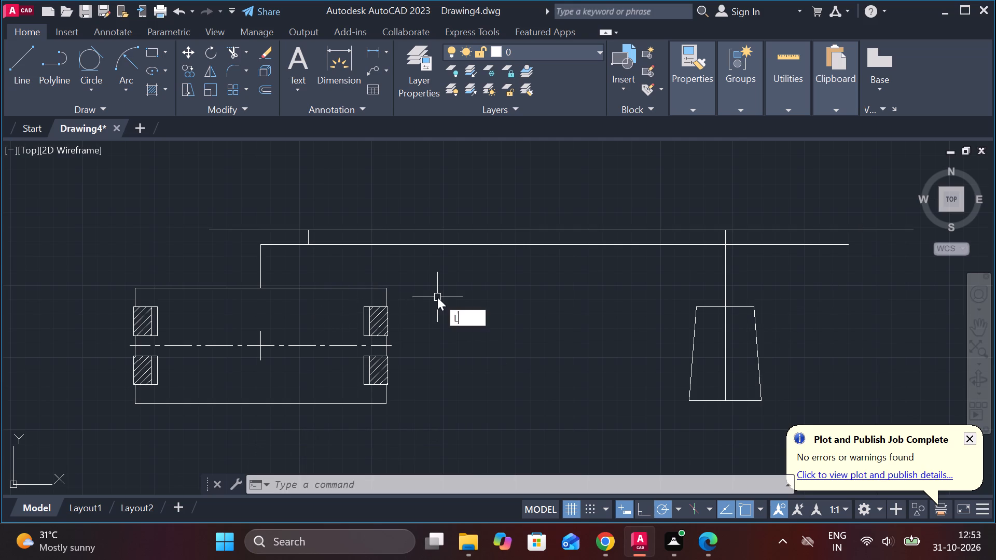
{"action": "key", "text": "Return"}
{"action": "left_click", "coordinate": [389, 292]}
{"action": "left_click", "coordinate": [845, 276]}
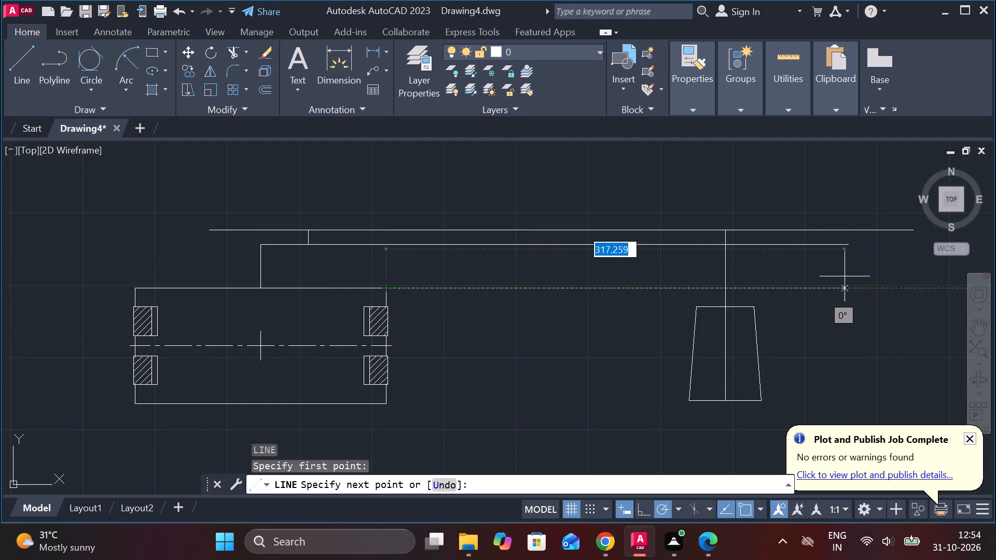
{"action": "key", "text": "Escape"}
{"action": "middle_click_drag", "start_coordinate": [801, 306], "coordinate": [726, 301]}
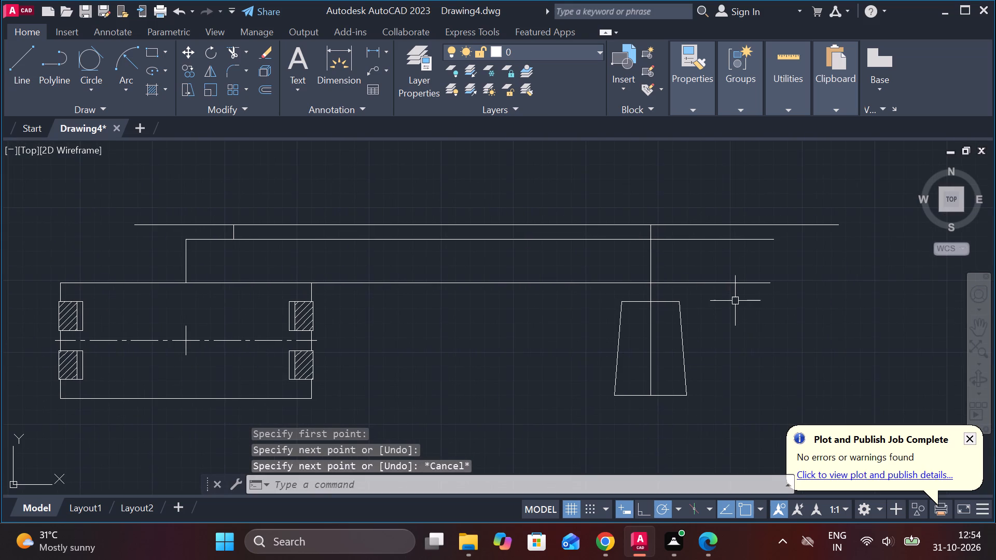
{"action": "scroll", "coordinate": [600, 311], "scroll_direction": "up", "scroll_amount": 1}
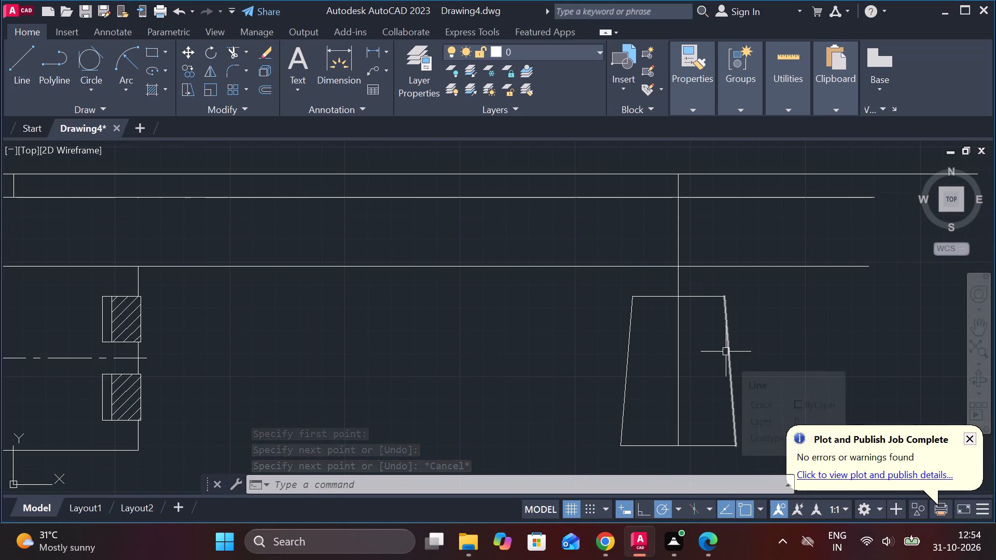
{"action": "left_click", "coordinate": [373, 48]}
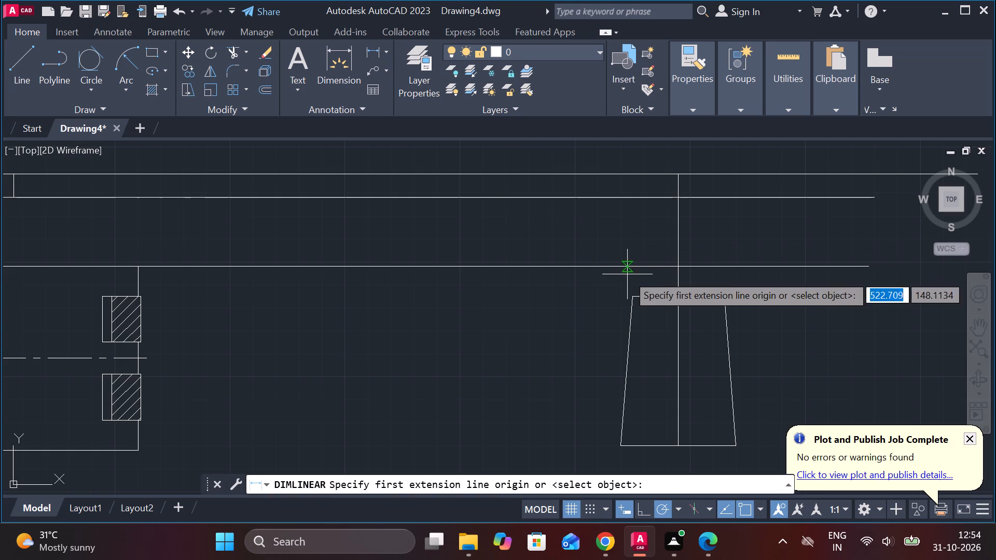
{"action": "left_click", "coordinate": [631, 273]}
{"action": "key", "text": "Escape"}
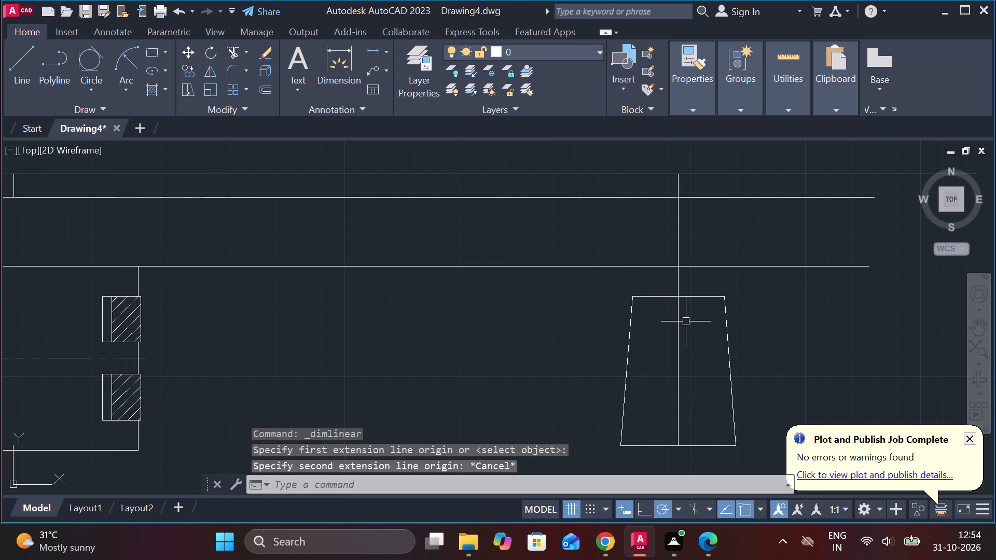
Add a vertical linear dimension between the uppermost horizontal line and the lowest long horizontal line, placed beside the trapezoid's middle line.
{"action": "middle_click_drag", "start_coordinate": [718, 332], "coordinate": [632, 286]}
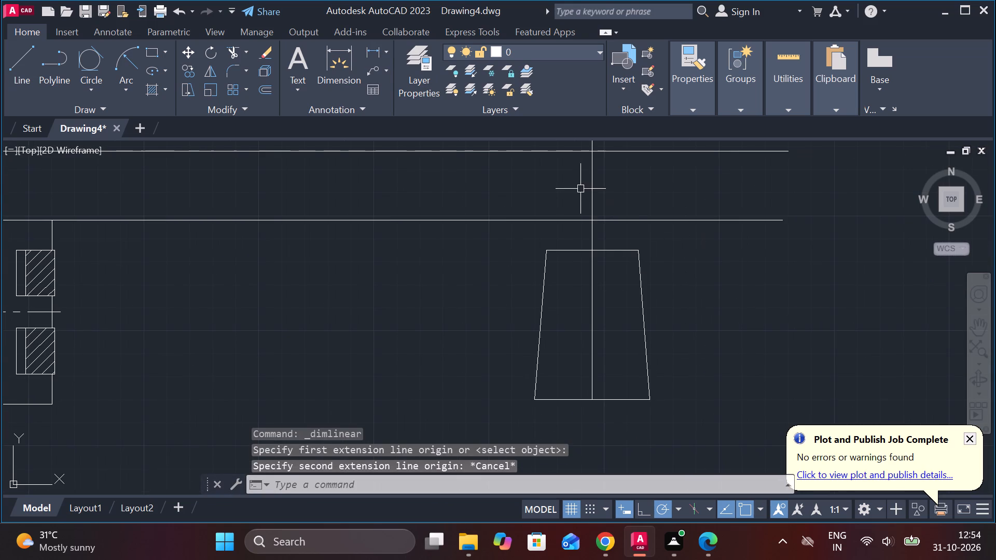
{"action": "middle_click_drag", "start_coordinate": [583, 195], "coordinate": [571, 440]}
{"action": "middle_click_drag", "start_coordinate": [566, 396], "coordinate": [521, 259]}
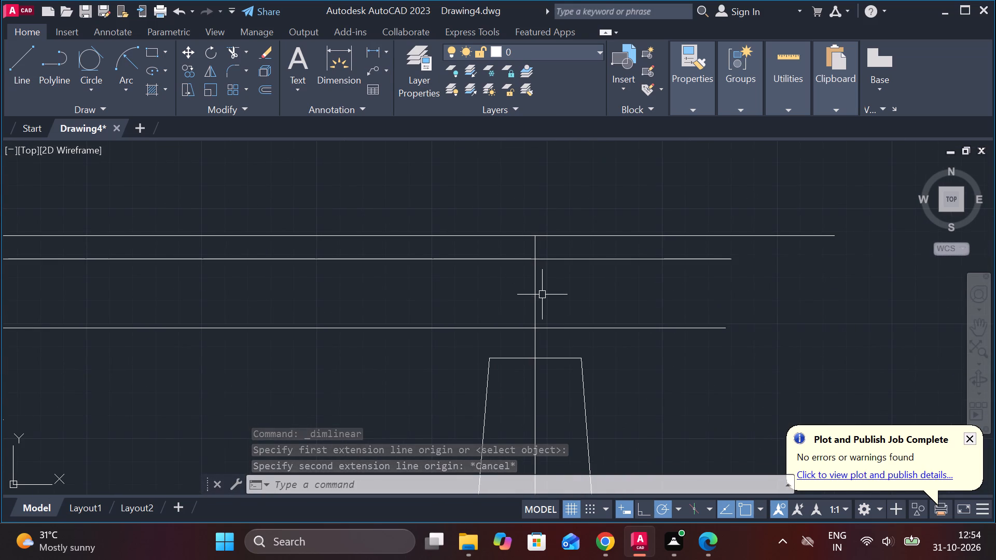
{"action": "left_click", "coordinate": [371, 47]}
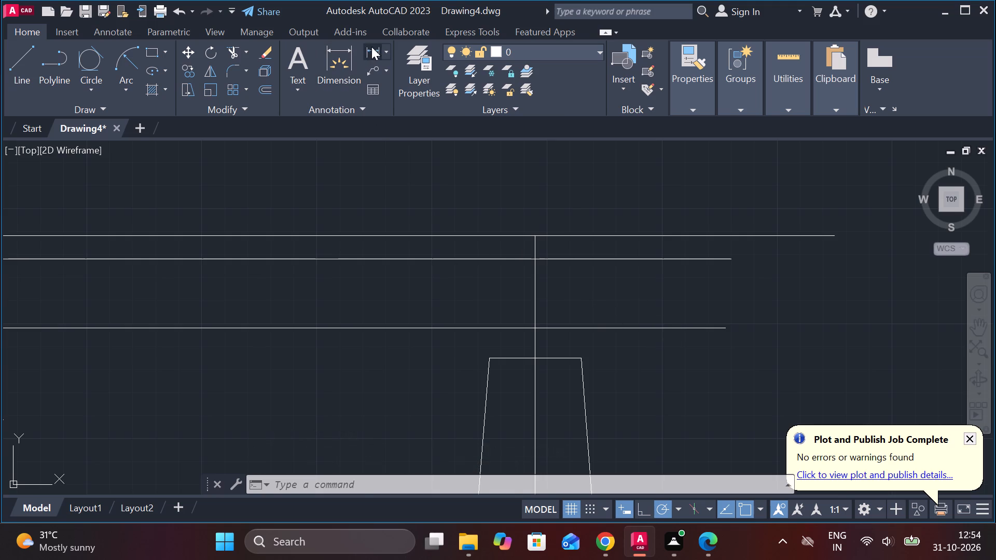
{"action": "left_click", "coordinate": [442, 243]}
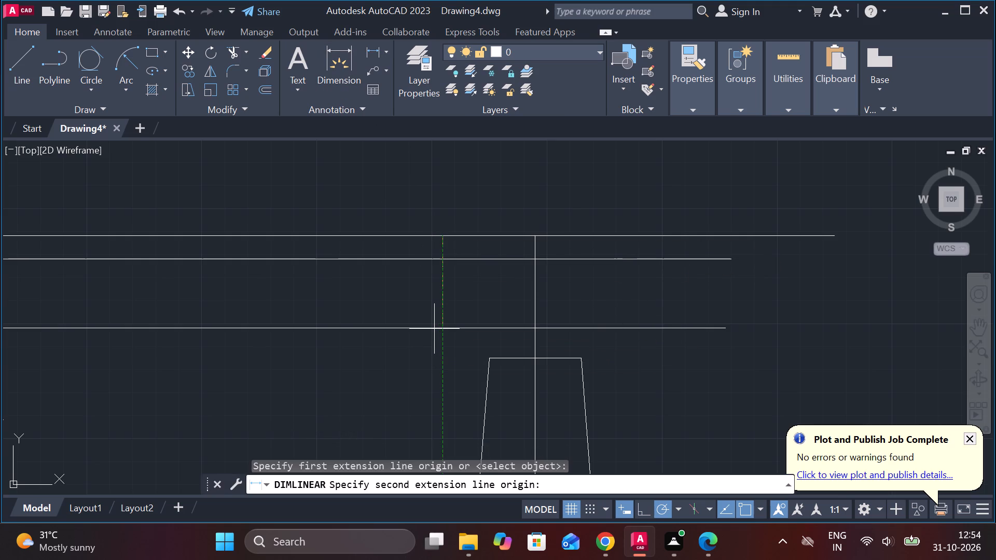
{"action": "left_click", "coordinate": [434, 329]}
{"action": "left_click", "coordinate": [407, 341]}
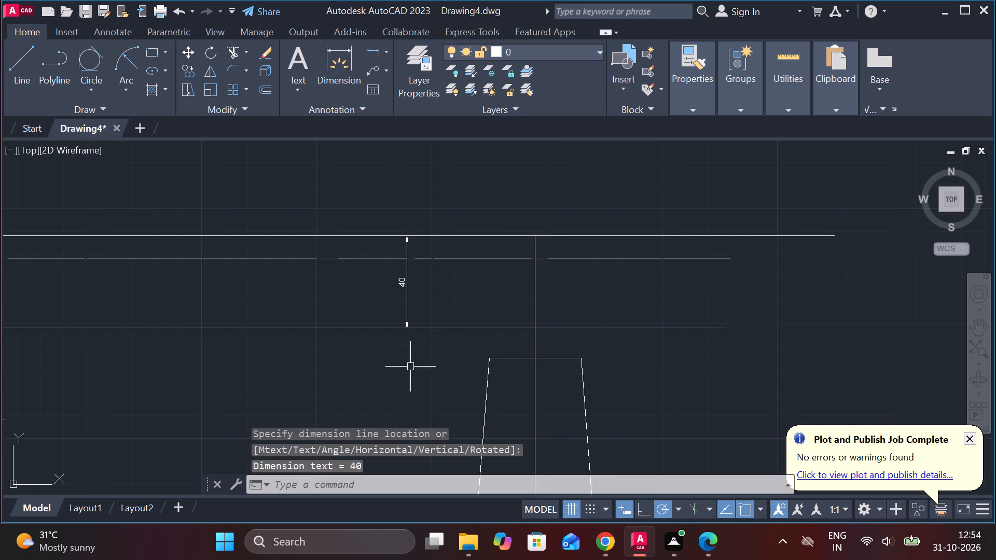
{"action": "key", "text": "Escape"}
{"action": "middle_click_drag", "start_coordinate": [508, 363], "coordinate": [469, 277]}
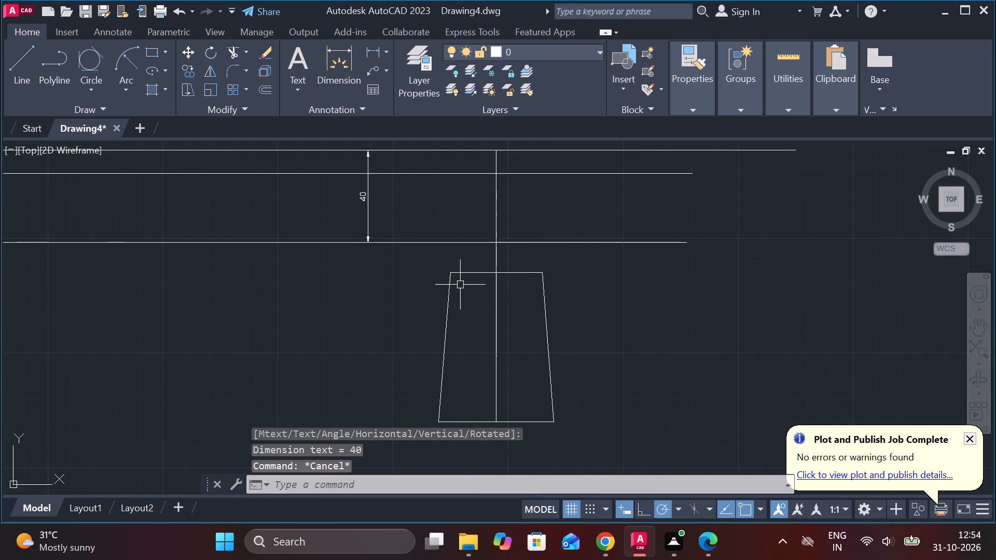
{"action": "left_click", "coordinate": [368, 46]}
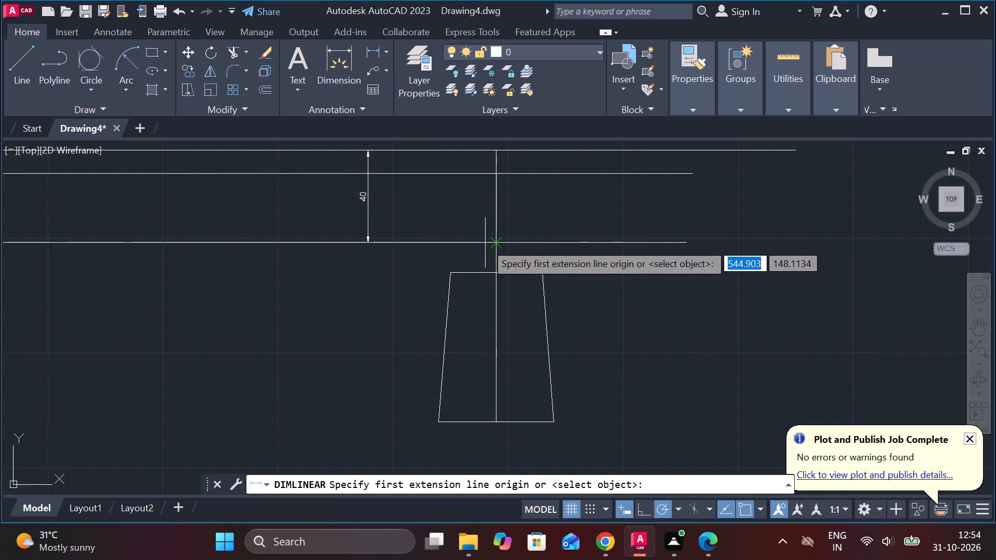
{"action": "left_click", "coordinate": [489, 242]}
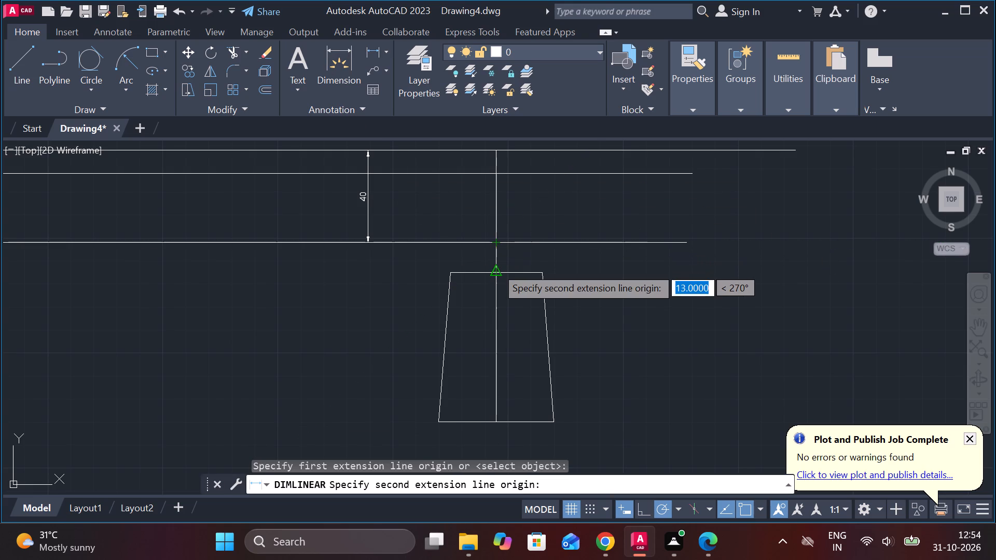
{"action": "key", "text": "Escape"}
Move the trapezoid's four edges 3 units straight up along its middle line.
{"action": "left_click", "coordinate": [428, 272]}
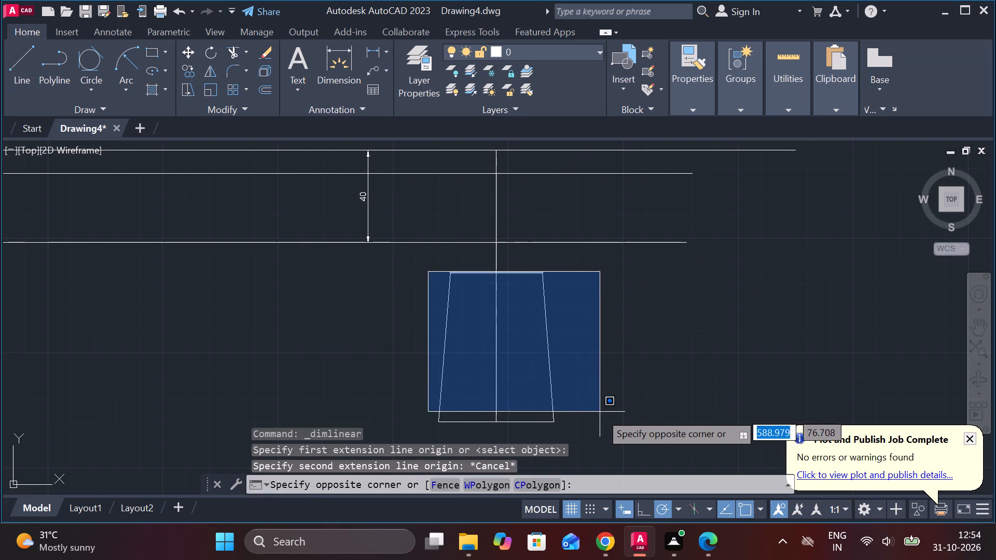
{"action": "left_click", "coordinate": [606, 429]}
{"action": "key", "text": "m"}
{"action": "key", "text": "Return"}
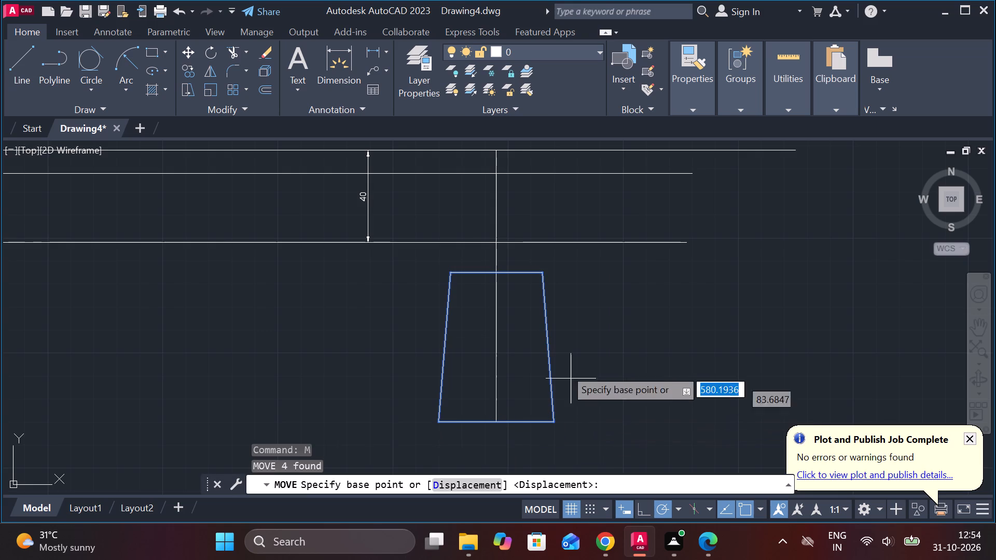
{"action": "left_click", "coordinate": [498, 277]}
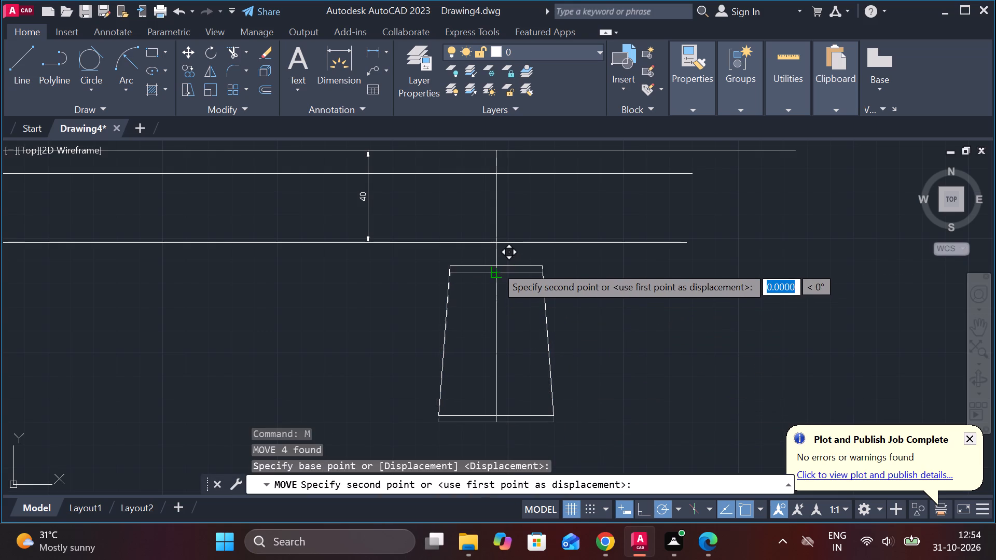
{"action": "key", "text": "4"}
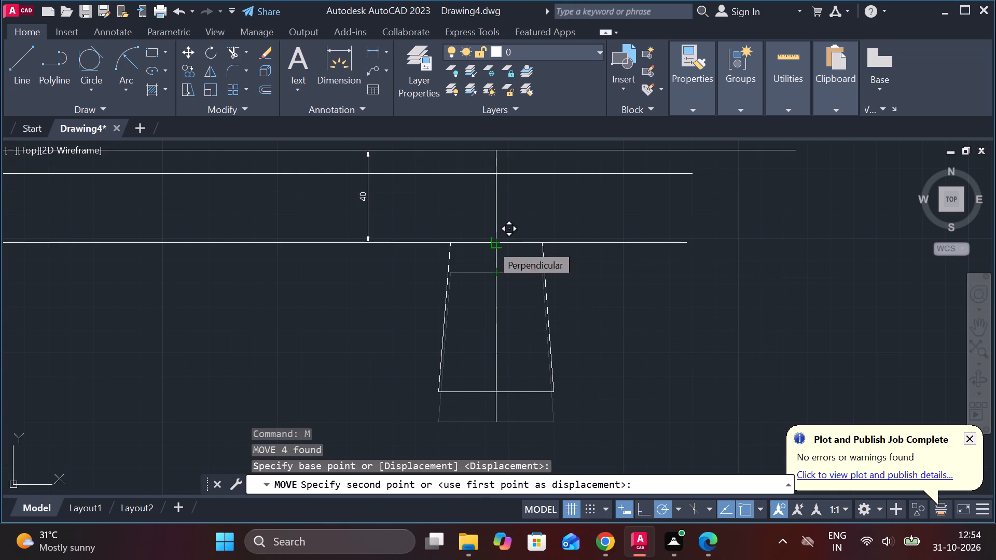
{"action": "key", "text": "BackSpace"}
{"action": "key", "text": "3"}
{"action": "key", "text": "Return"}
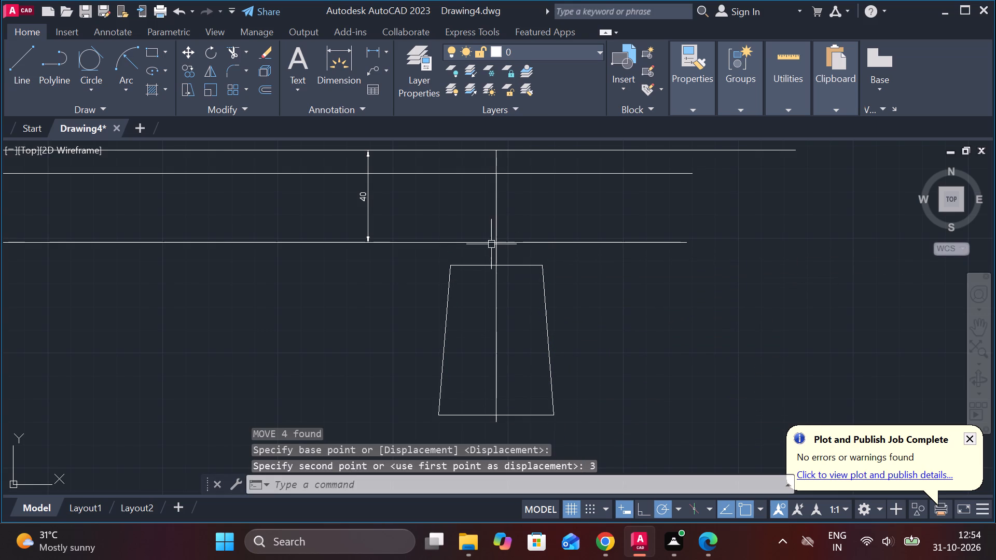
{"action": "middle_click_drag", "start_coordinate": [553, 310], "coordinate": [529, 251]}
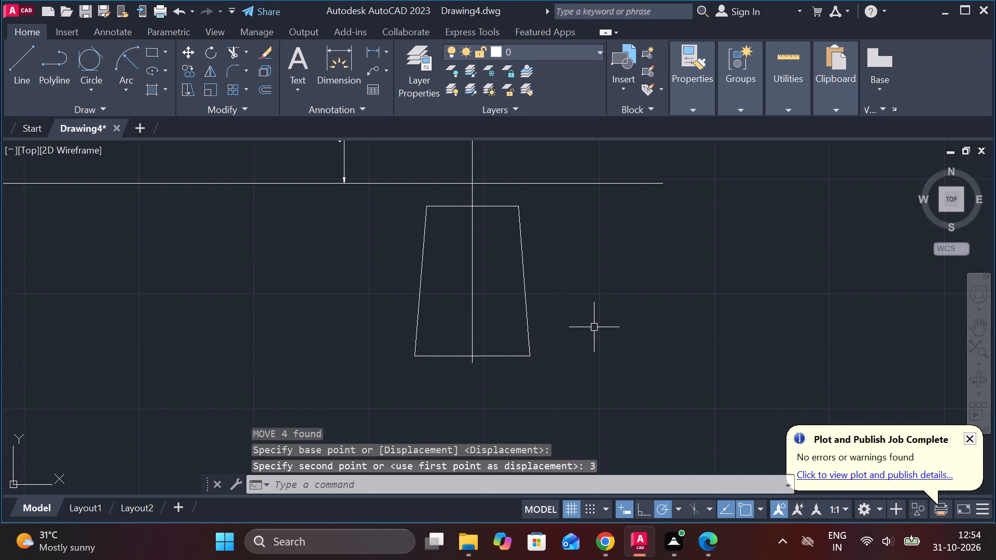
{"action": "scroll", "coordinate": [598, 327], "scroll_direction": "down", "scroll_amount": 1}
{"action": "key", "text": "Escape"}
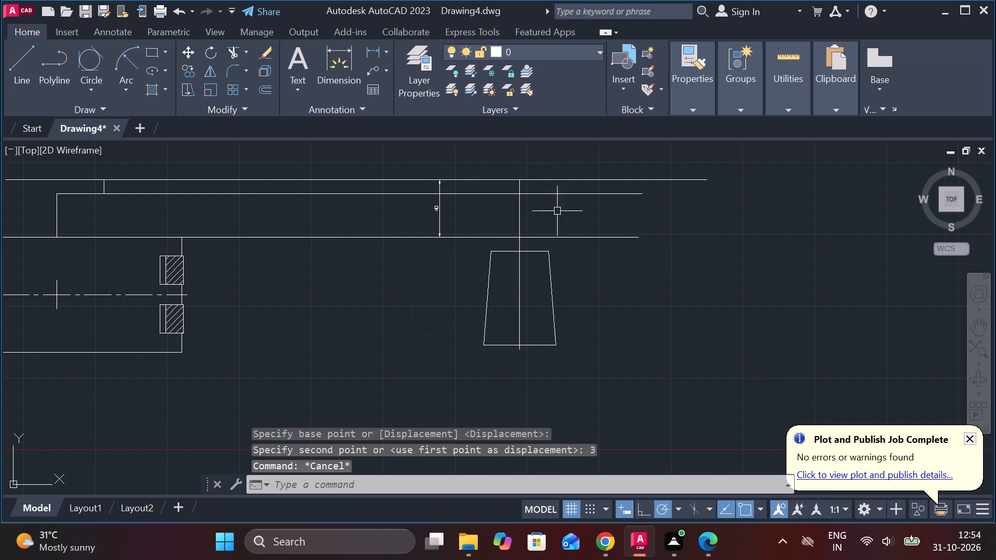
Draw a 670 long vertical line downward from the uppermost horizontal line, between the rectangle and the trapezoid.
{"action": "key", "text": "l"}
{"action": "key", "text": "Return"}
{"action": "left_click", "coordinate": [402, 179]}
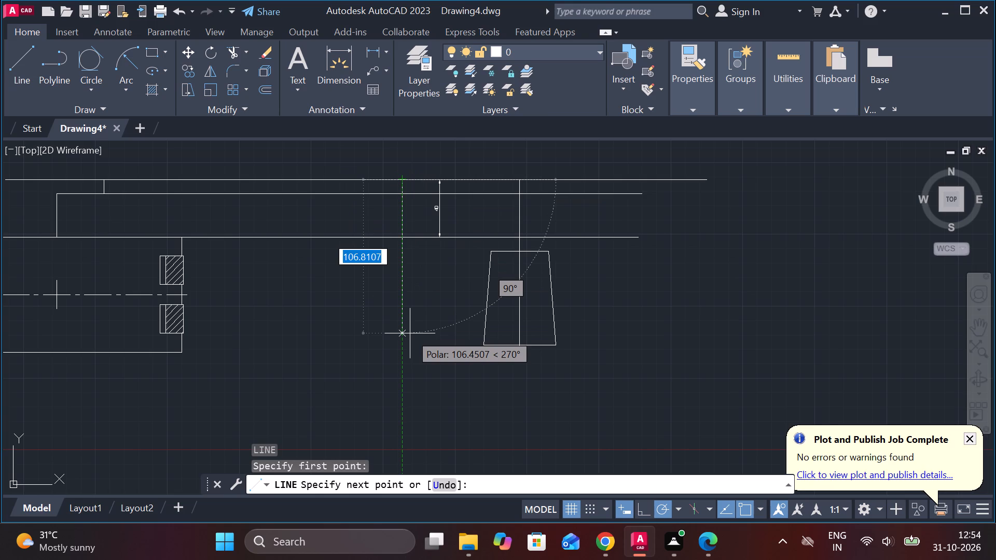
{"action": "type", "text": "670"}
{"action": "key", "text": "Return"}
Continue with a horizontal line from the lower end of the 670 line to beyond the trapezoid's middle line.
{"action": "scroll", "coordinate": [426, 338], "scroll_direction": "down", "scroll_amount": 3}
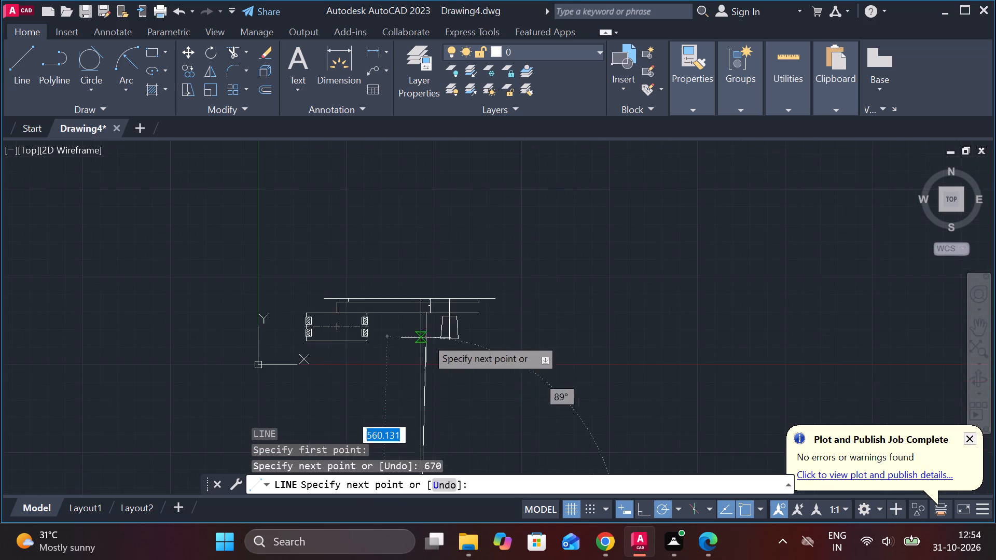
{"action": "middle_click_drag", "start_coordinate": [457, 365], "coordinate": [381, 113]}
{"action": "scroll", "coordinate": [347, 321], "scroll_direction": "up", "scroll_amount": 2}
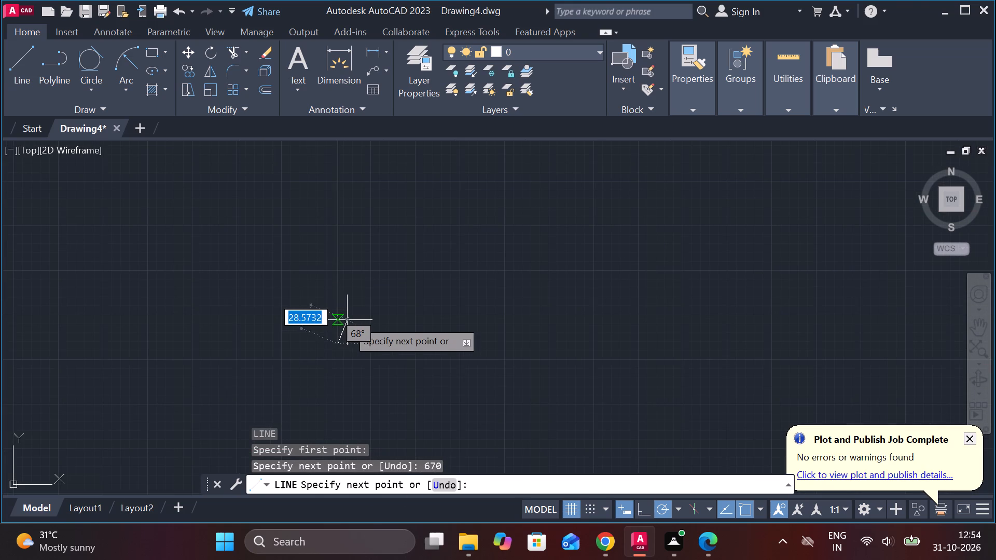
{"action": "left_click", "coordinate": [531, 351]}
{"action": "key", "text": "Escape"}
Lengthen the trapezoid's middle line downward until it meets the horizontal line at the foot of the 670 line.
{"action": "scroll", "coordinate": [515, 304], "scroll_direction": "down", "scroll_amount": 2}
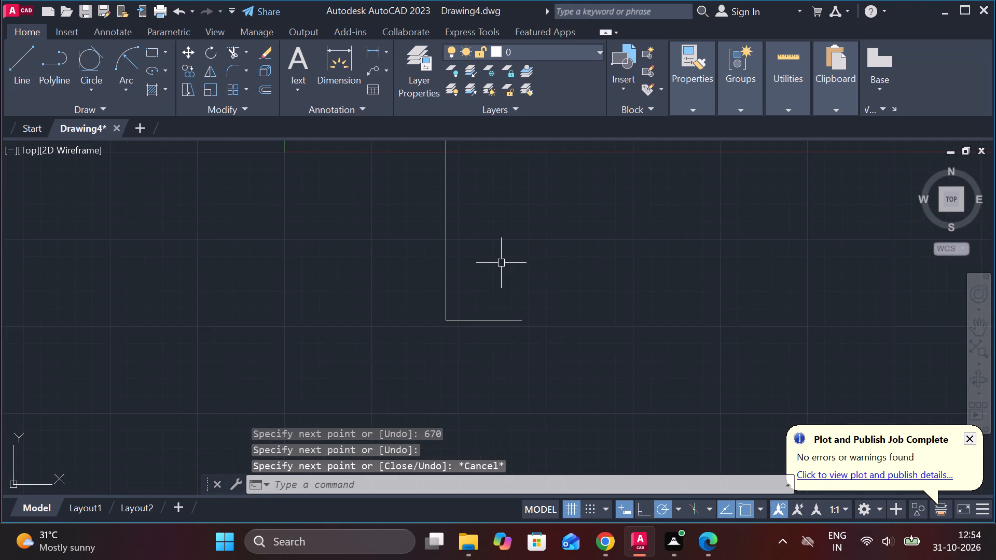
{"action": "middle_click_drag", "start_coordinate": [512, 262], "coordinate": [423, 539]}
{"action": "scroll", "coordinate": [400, 385], "scroll_direction": "up", "scroll_amount": 2}
{"action": "left_click", "coordinate": [370, 352]}
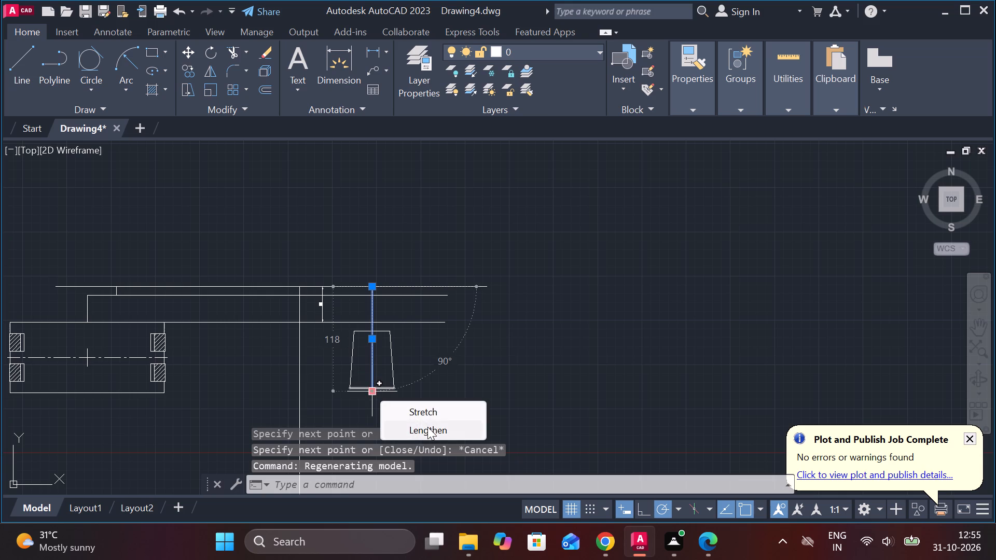
{"action": "left_click", "coordinate": [427, 427]}
{"action": "scroll", "coordinate": [659, 405], "scroll_direction": "down", "scroll_amount": 6}
{"action": "middle_click_drag", "start_coordinate": [651, 421], "coordinate": [562, 330]}
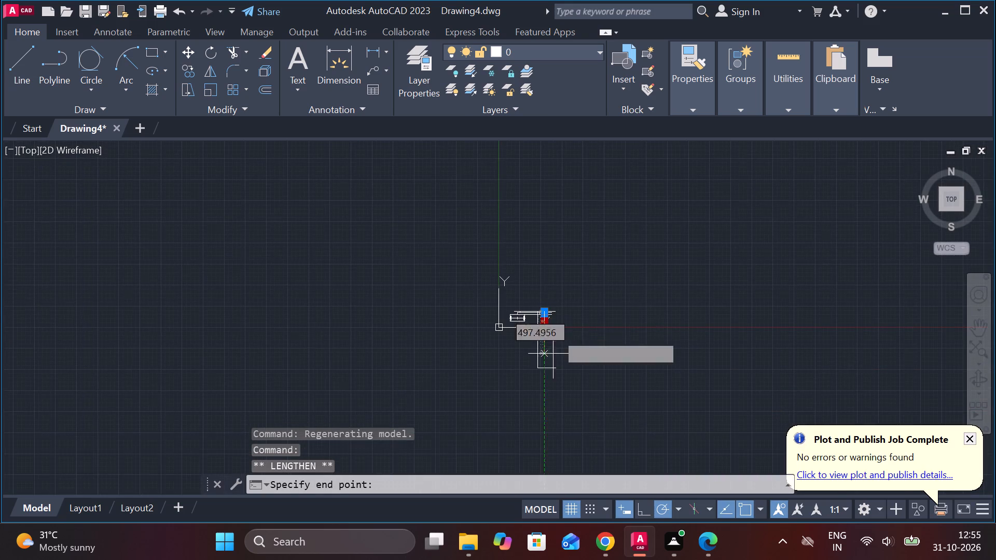
{"action": "scroll", "coordinate": [557, 379], "scroll_direction": "up", "scroll_amount": 3}
{"action": "scroll", "coordinate": [507, 372], "scroll_direction": "up", "scroll_amount": 4}
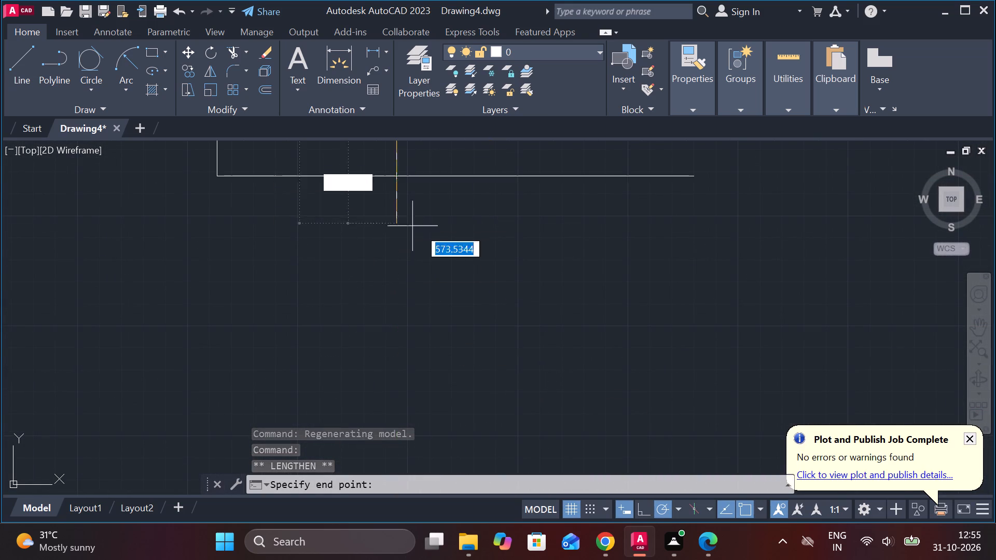
{"action": "middle_click_drag", "start_coordinate": [431, 231], "coordinate": [427, 268]}
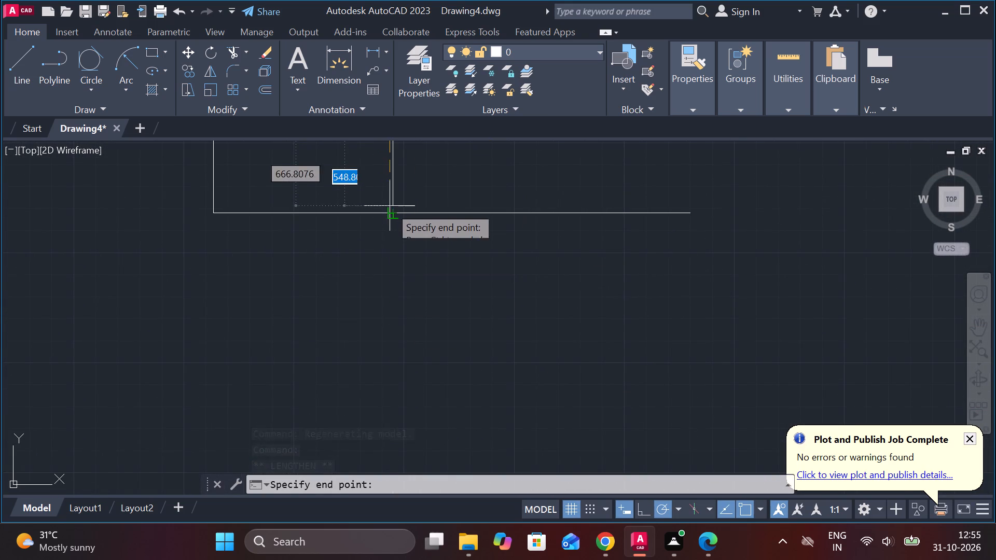
{"action": "left_click", "coordinate": [390, 214]}
{"action": "key", "text": "Escape"}
Erase the horizontal line joining the lower ends of the two long vertical lines.
{"action": "left_click", "coordinate": [441, 213]}
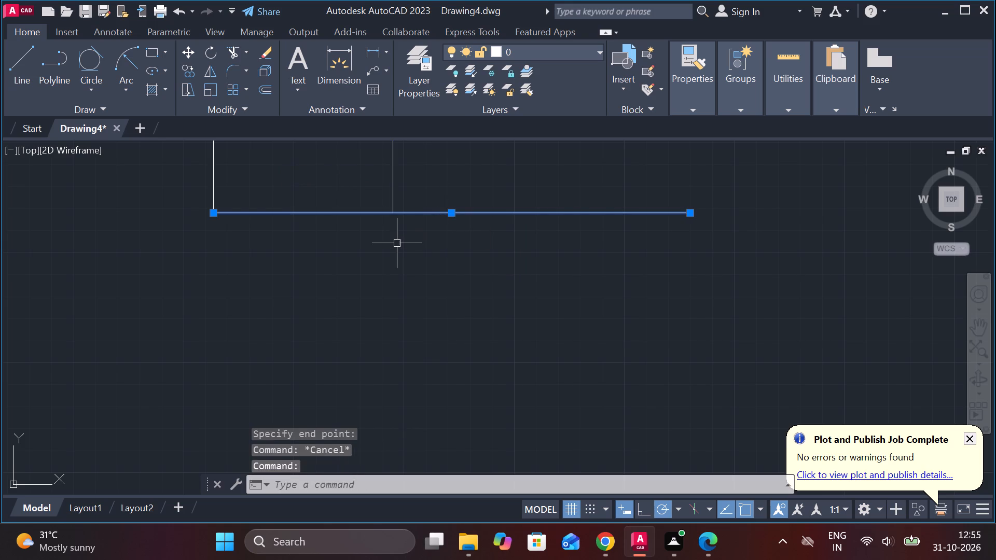
{"action": "type", "text": "E"}
{"action": "key", "text": "space"}
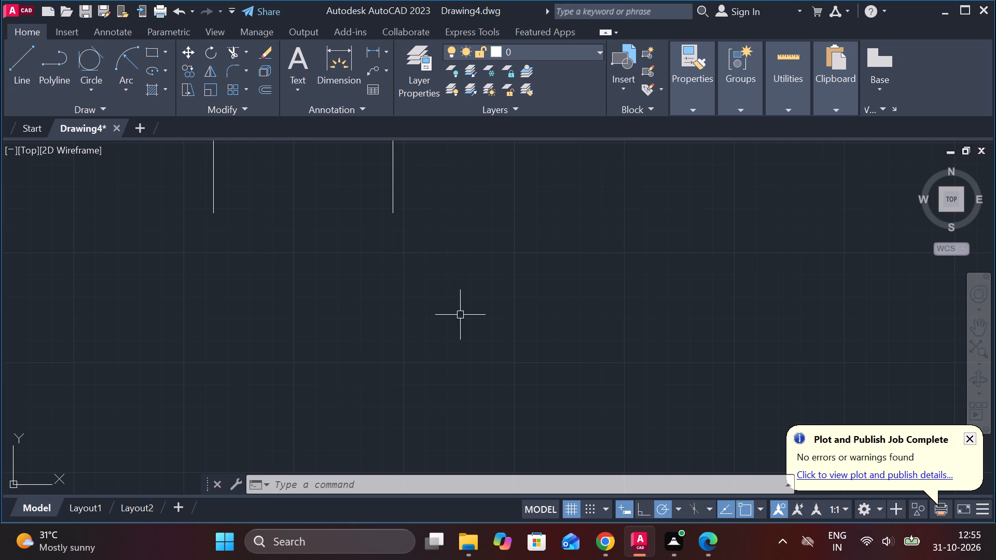
Offset the trapezoid's bottom edge 485 downward across its long middle line.
{"action": "middle_click_drag", "start_coordinate": [422, 226], "coordinate": [407, 344]}
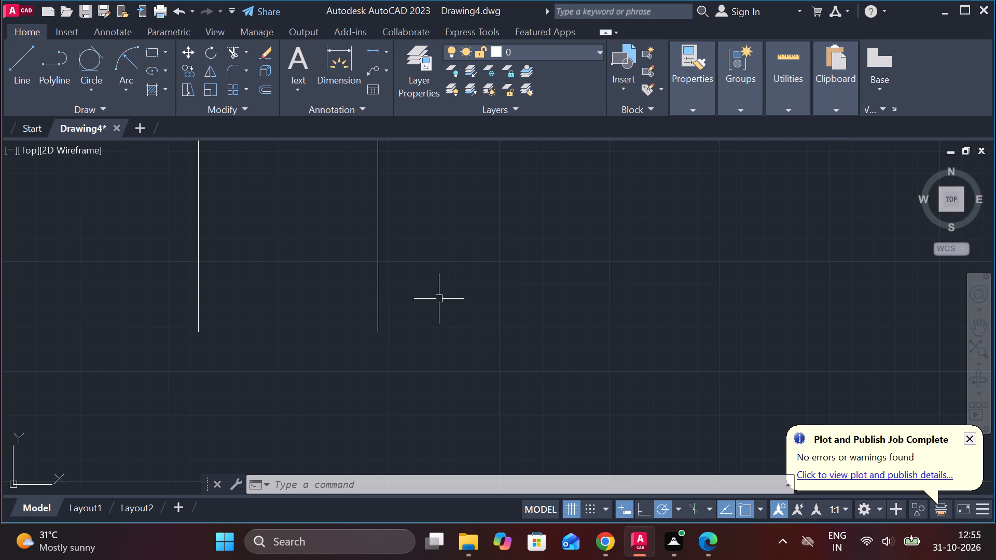
{"action": "scroll", "coordinate": [440, 281], "scroll_direction": "down", "scroll_amount": 2}
{"action": "middle_click_drag", "start_coordinate": [451, 243], "coordinate": [455, 296]}
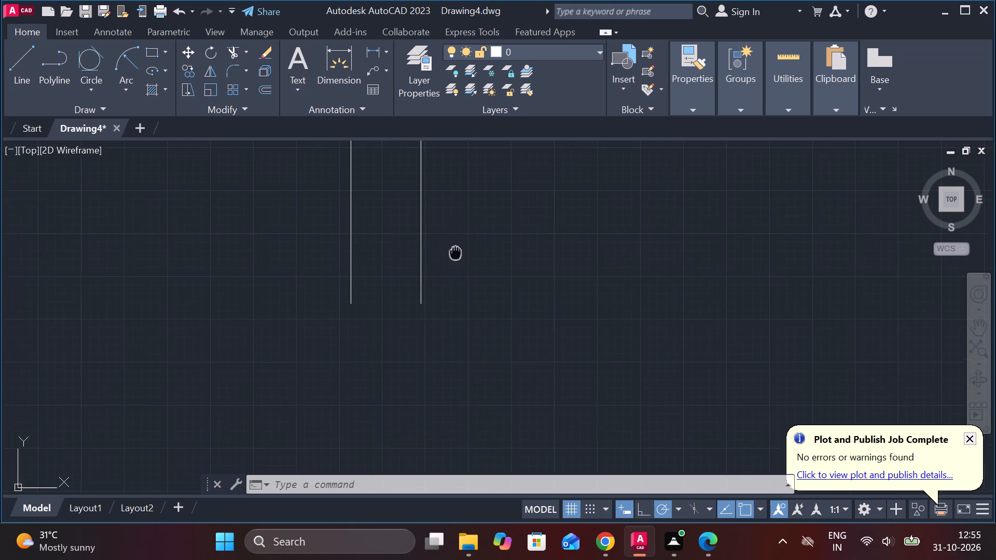
{"action": "middle_click_drag", "start_coordinate": [455, 296], "coordinate": [457, 384]}
{"action": "middle_click_drag", "start_coordinate": [461, 288], "coordinate": [427, 457]}
{"action": "scroll", "coordinate": [410, 348], "scroll_direction": "down", "scroll_amount": 2}
{"action": "scroll", "coordinate": [401, 273], "scroll_direction": "up", "scroll_amount": 2}
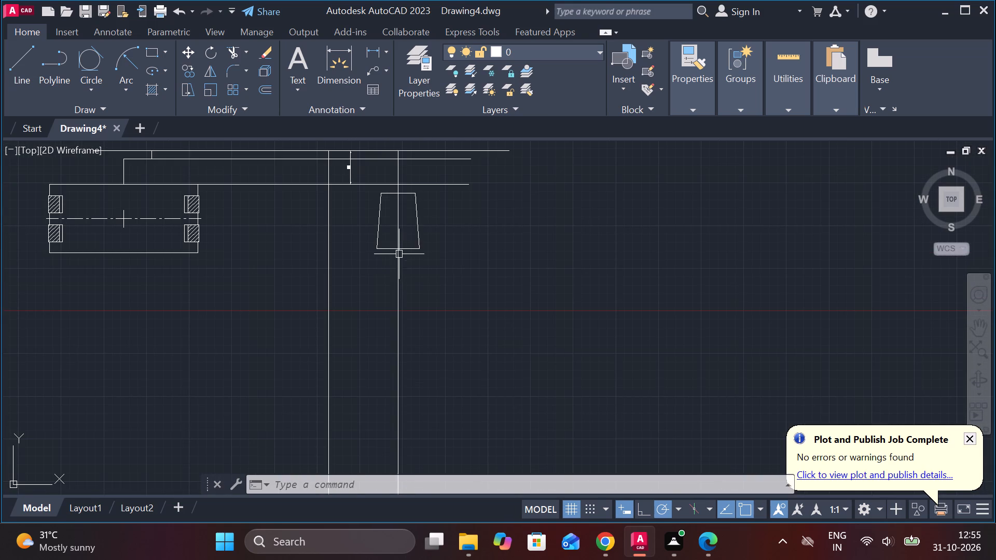
{"action": "left_click", "coordinate": [407, 249]}
{"action": "key", "text": "o"}
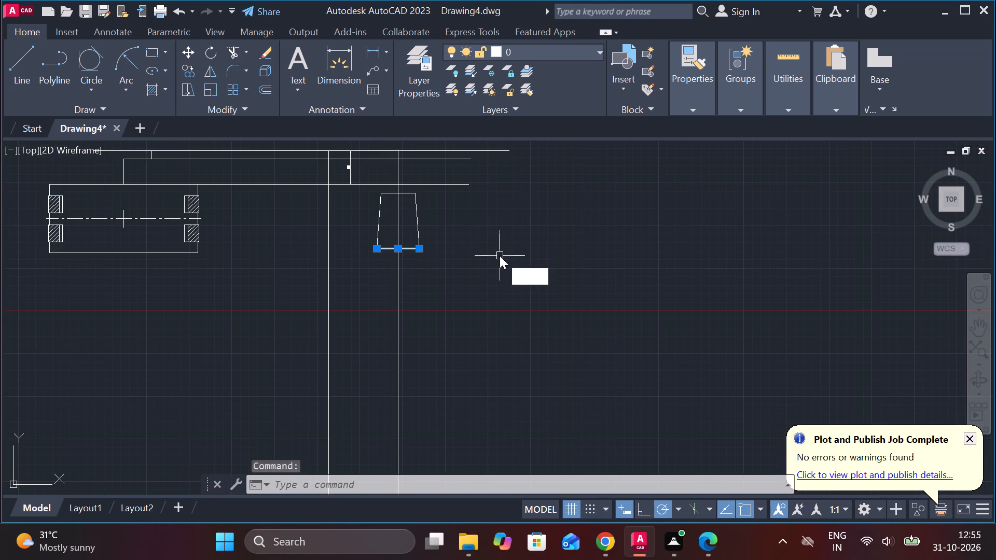
{"action": "key", "text": "Return"}
{"action": "key", "text": "Return"}
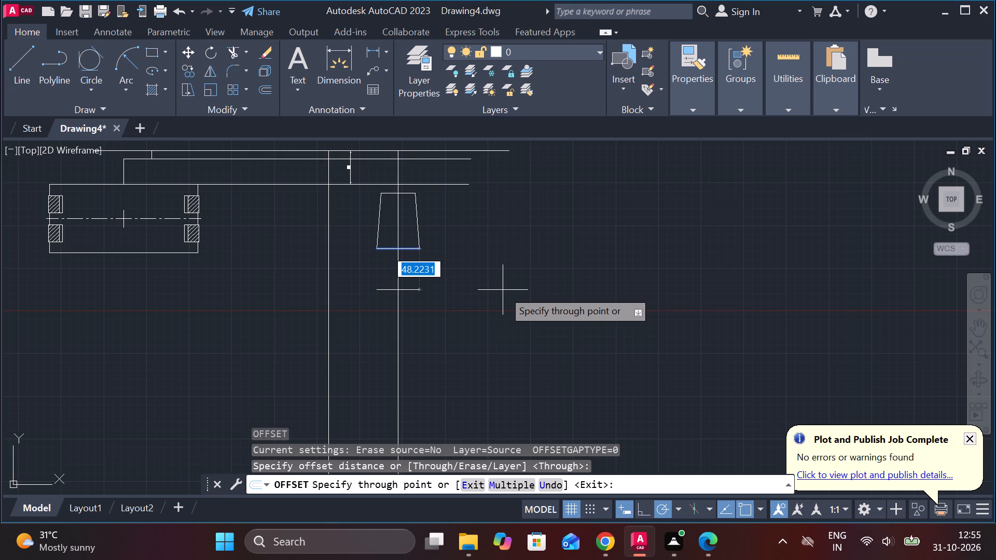
{"action": "key", "text": "4"}
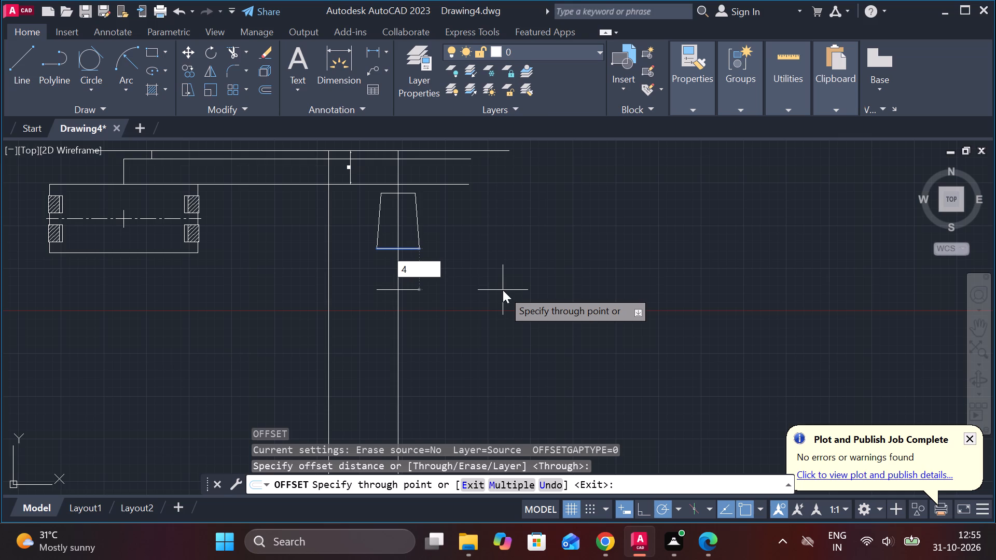
{"action": "type", "text": "85"}
{"action": "key", "text": "Return"}
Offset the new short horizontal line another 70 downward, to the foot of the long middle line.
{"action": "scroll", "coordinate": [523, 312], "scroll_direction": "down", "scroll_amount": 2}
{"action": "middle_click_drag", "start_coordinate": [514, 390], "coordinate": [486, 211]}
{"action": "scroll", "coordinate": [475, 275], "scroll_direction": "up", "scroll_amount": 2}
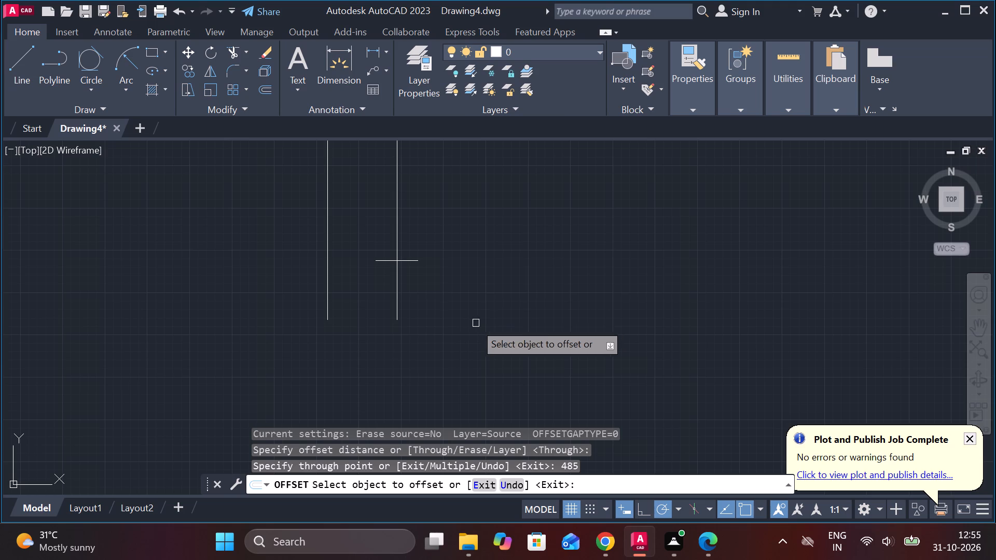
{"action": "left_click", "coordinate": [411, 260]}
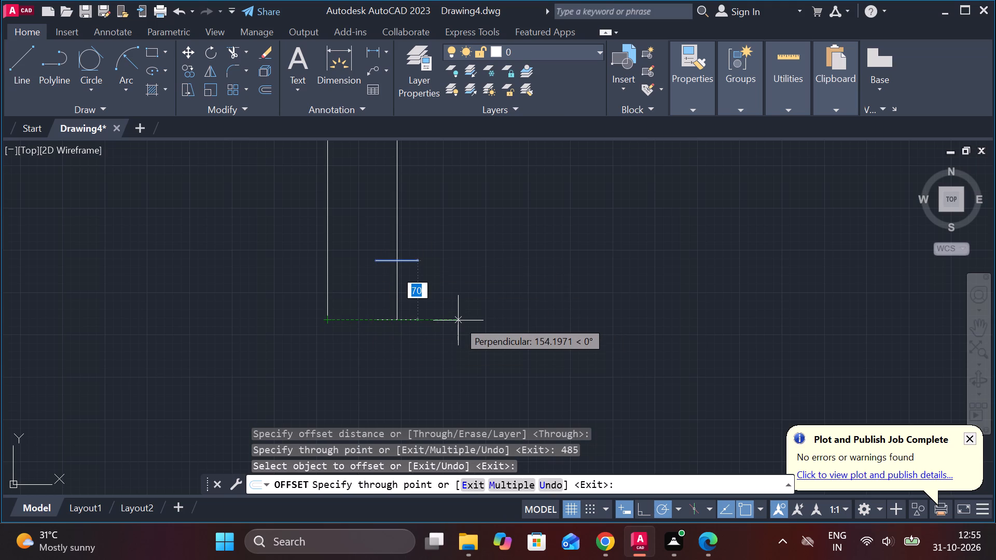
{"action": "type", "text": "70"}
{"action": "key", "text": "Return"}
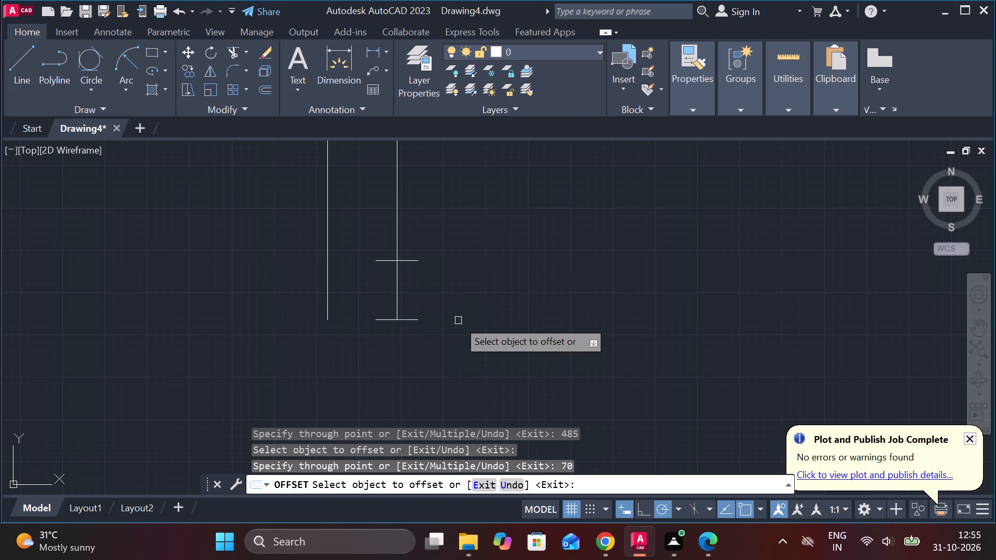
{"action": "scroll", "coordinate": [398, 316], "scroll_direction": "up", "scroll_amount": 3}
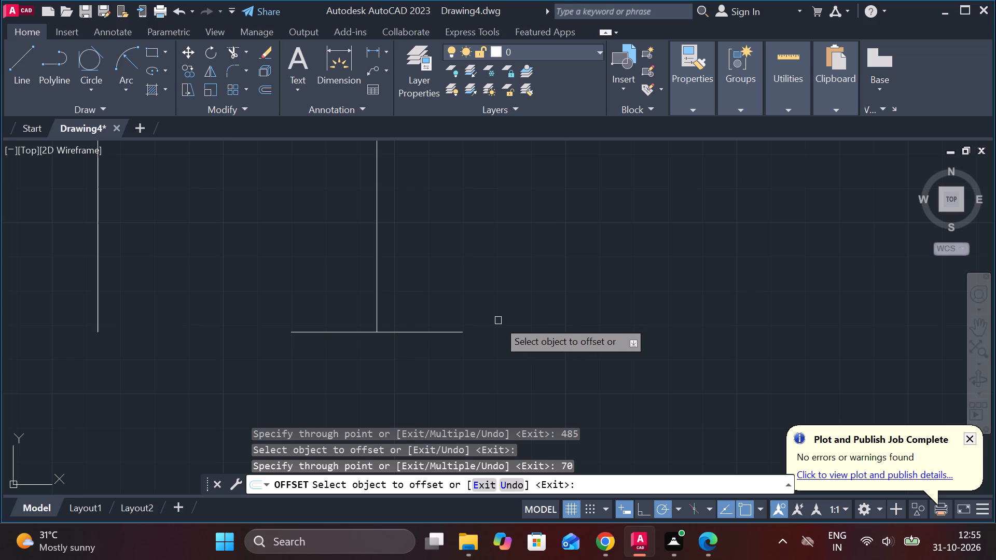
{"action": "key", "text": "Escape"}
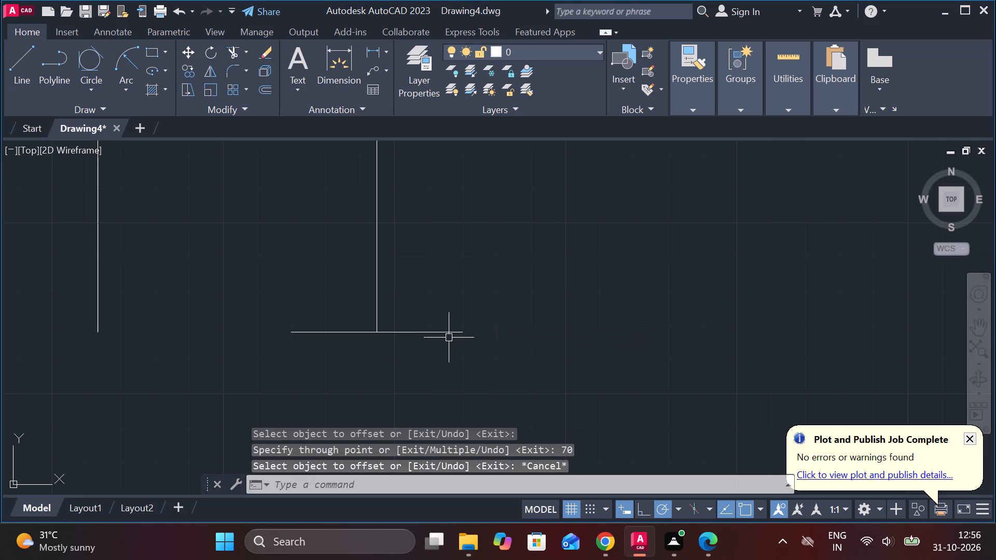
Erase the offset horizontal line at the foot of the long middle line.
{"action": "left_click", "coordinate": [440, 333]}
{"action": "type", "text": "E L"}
Draw a 16 long horizontal line to the right from the lower end of the trapezoid's long middle line.
{"action": "key", "text": "Return"}
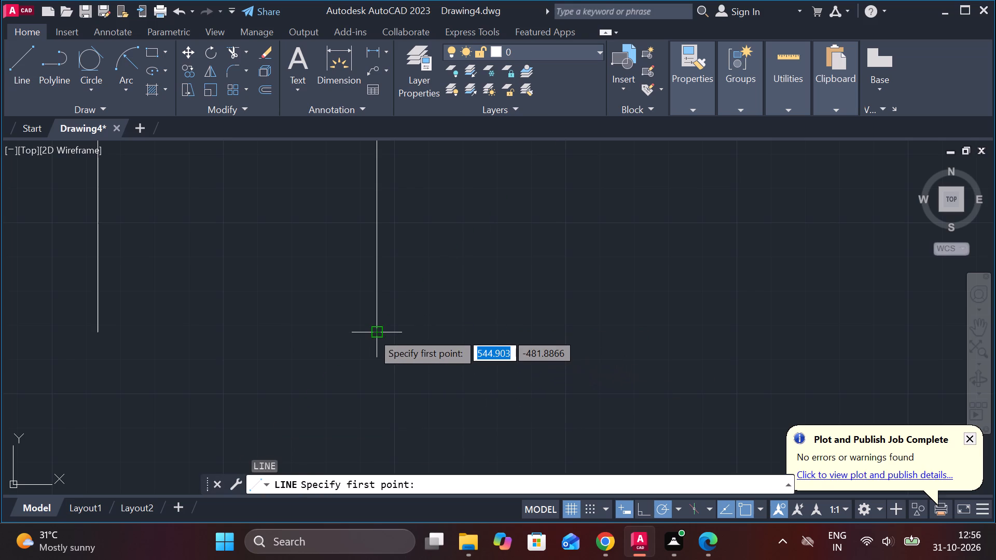
{"action": "left_click", "coordinate": [374, 331]}
{"action": "type", "text": "16"}
{"action": "key", "text": "space"}
{"action": "key", "text": "Escape"}
Lengthen the short horizontal line by 16 to the left, past the foot of the long middle line.
{"action": "left_click", "coordinate": [399, 331]}
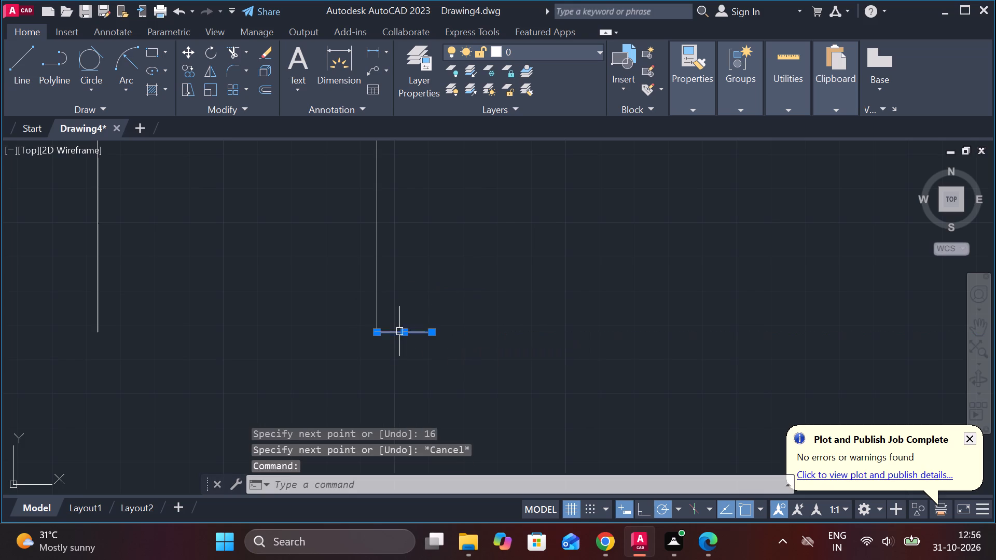
{"action": "left_click", "coordinate": [409, 370]}
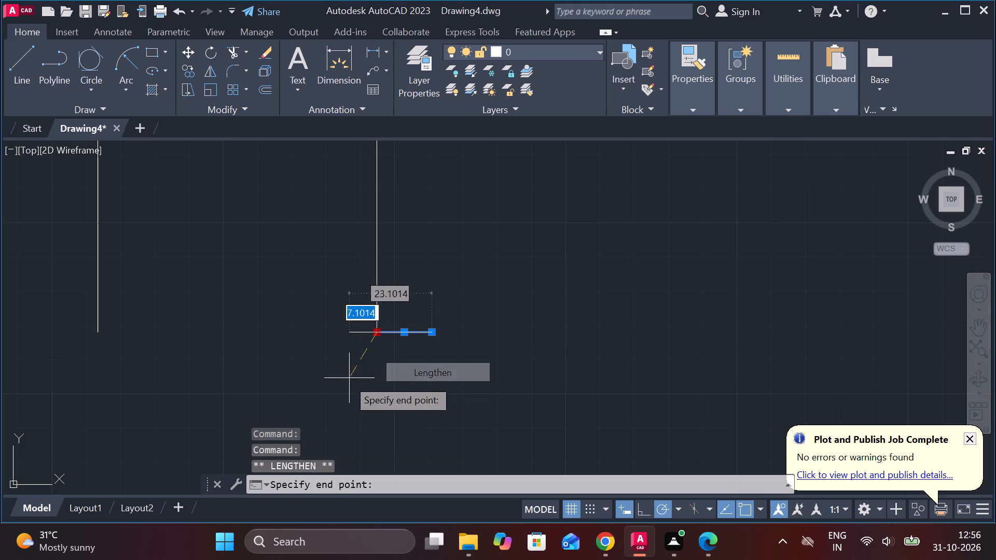
{"action": "type", "text": "16"}
{"action": "key", "text": "Return"}
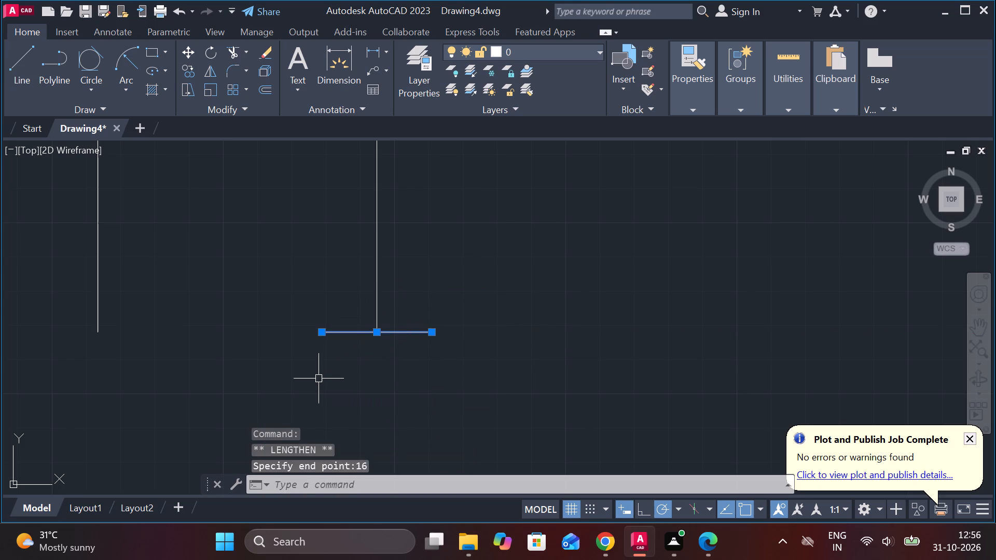
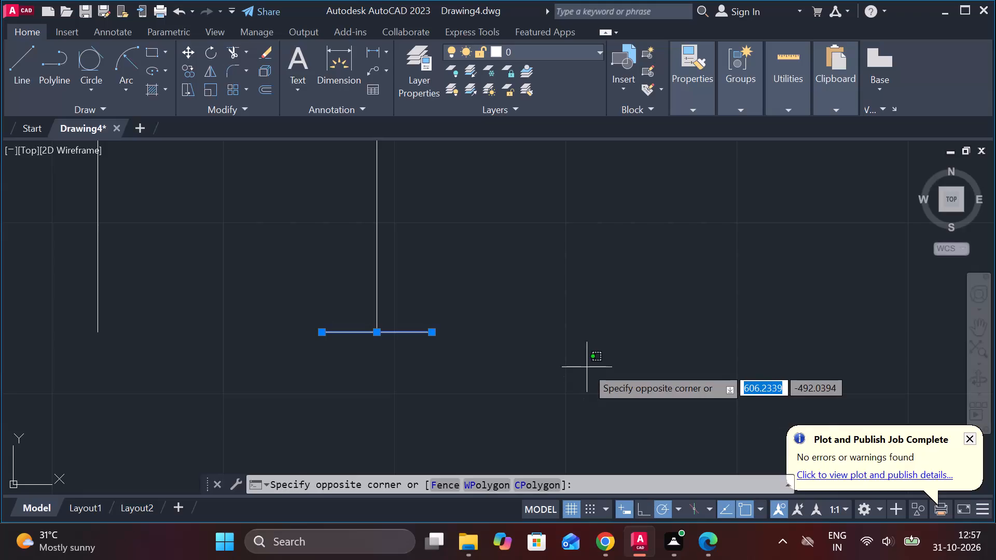
Draw a separate 24 long vertical line in the empty space to the right of the trapezoid view's foot.
{"action": "key", "text": "Escape"}
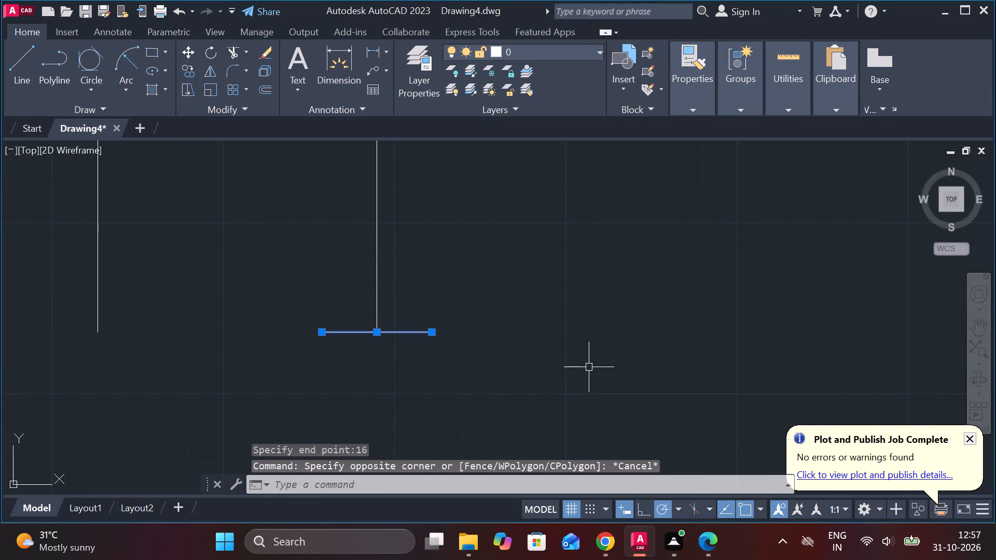
{"action": "key", "text": "Escape"}
{"action": "middle_click_drag", "start_coordinate": [577, 372], "coordinate": [470, 358]}
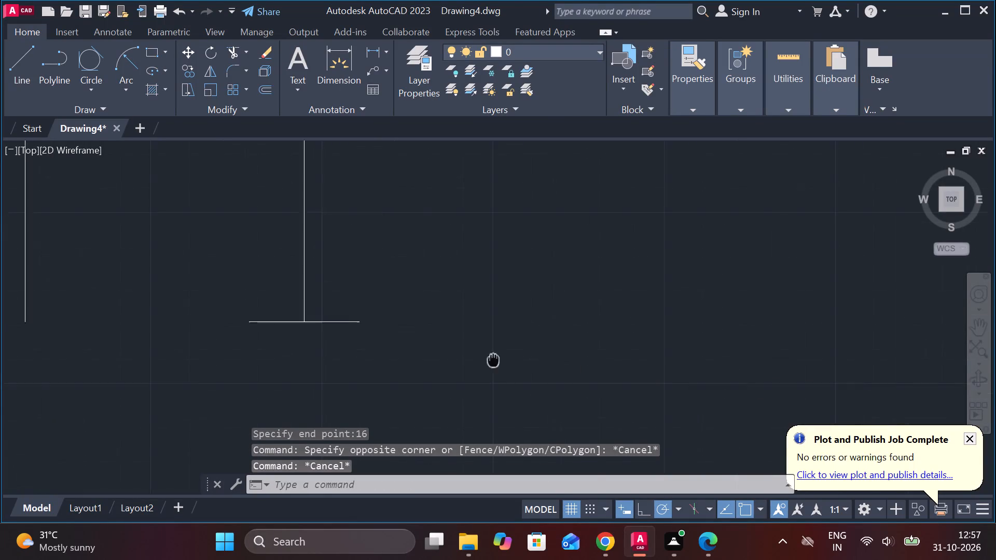
{"action": "middle_click_drag", "start_coordinate": [470, 358], "coordinate": [437, 355]}
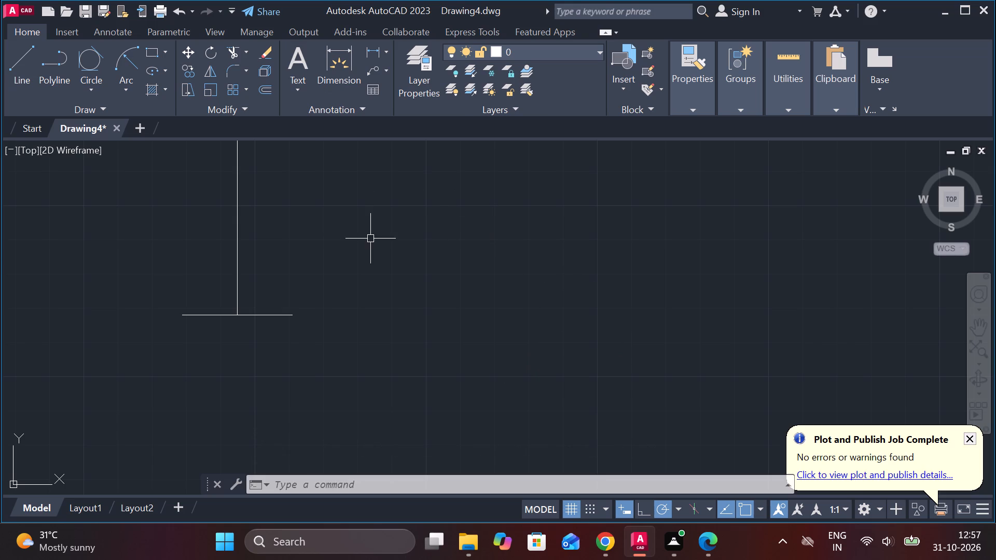
{"action": "left_click", "coordinate": [15, 64]}
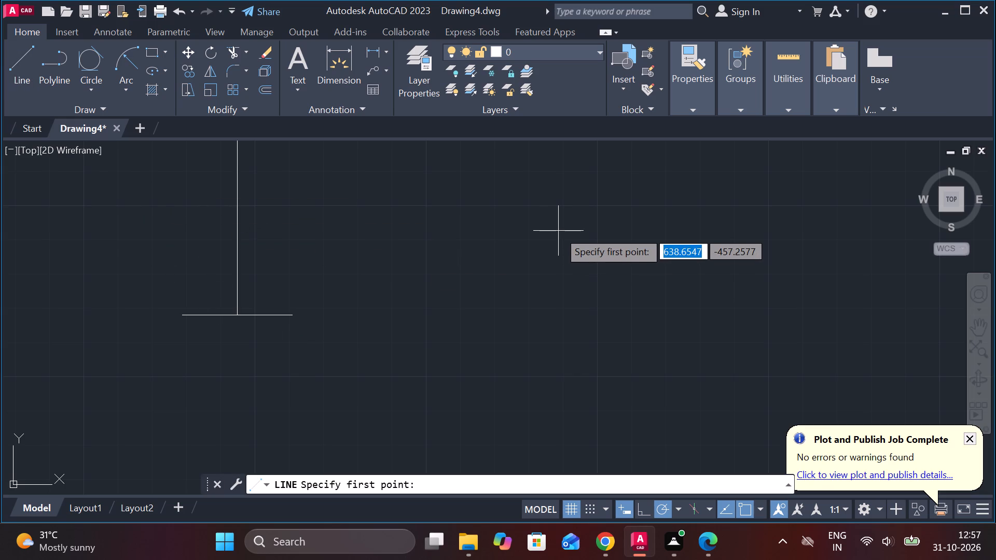
{"action": "left_click", "coordinate": [558, 231]}
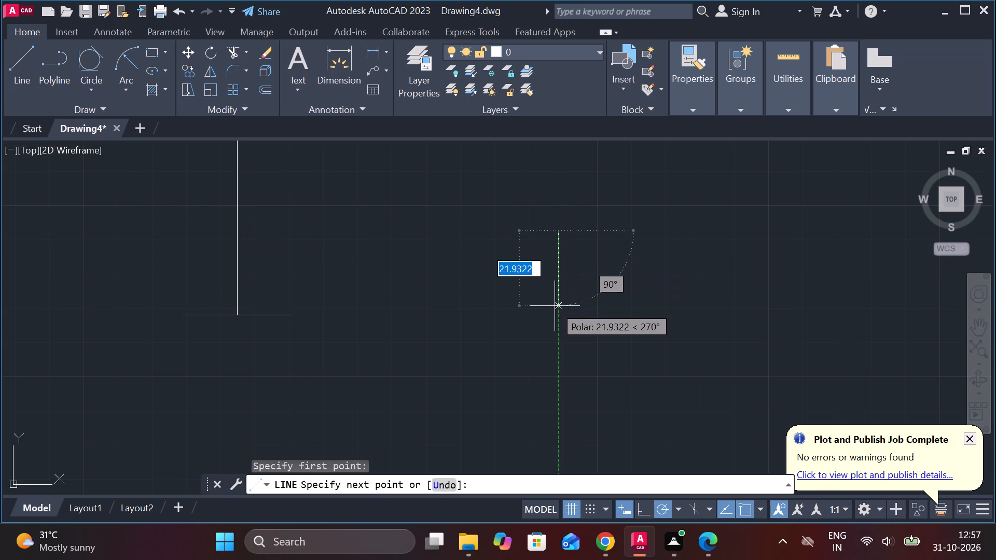
{"action": "type", "text": "24"}
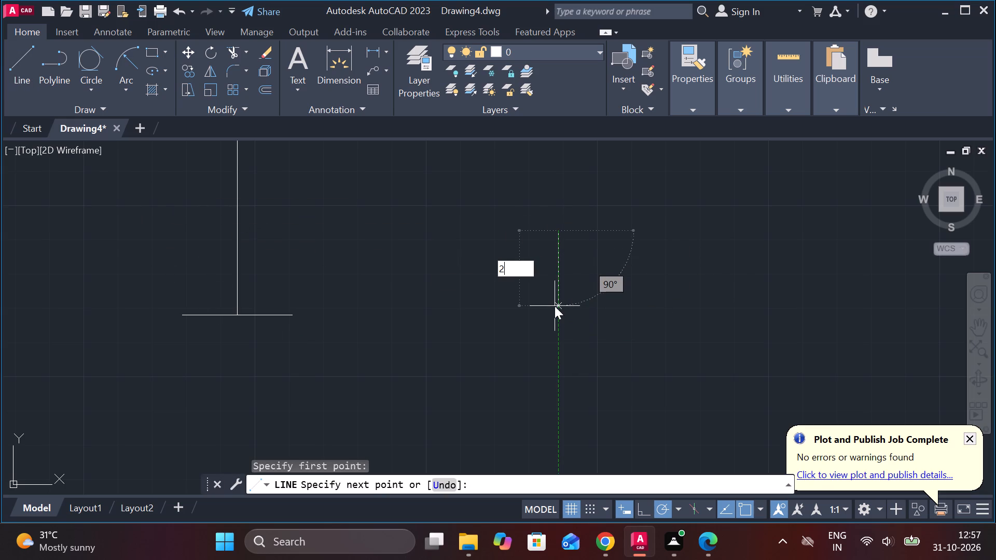
{"action": "key", "text": "Return"}
{"action": "key", "text": "Escape"}
From the midpoint of the 24 long line, draw a 90 long horizontal line to the right and continue 14 downward.
{"action": "key", "text": "l"}
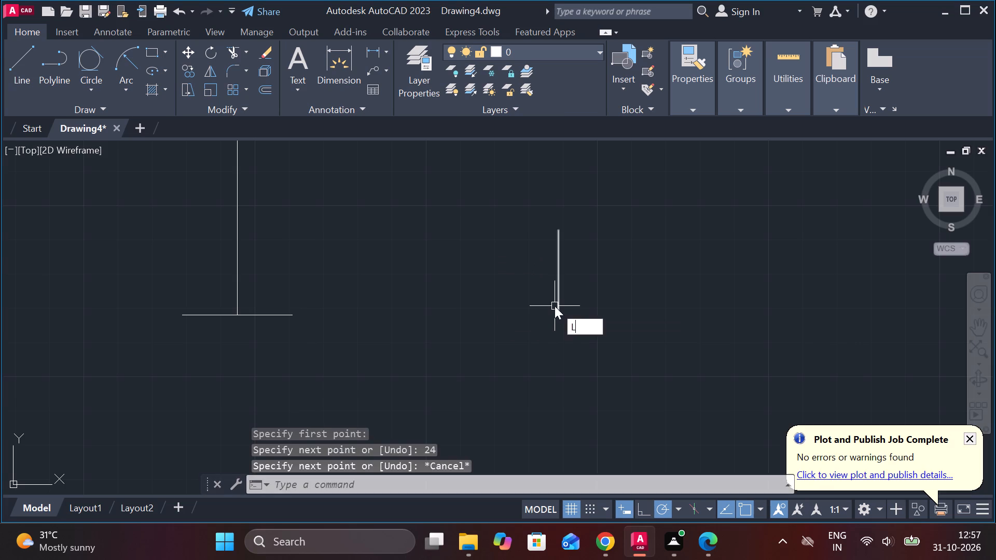
{"action": "key", "text": "Return"}
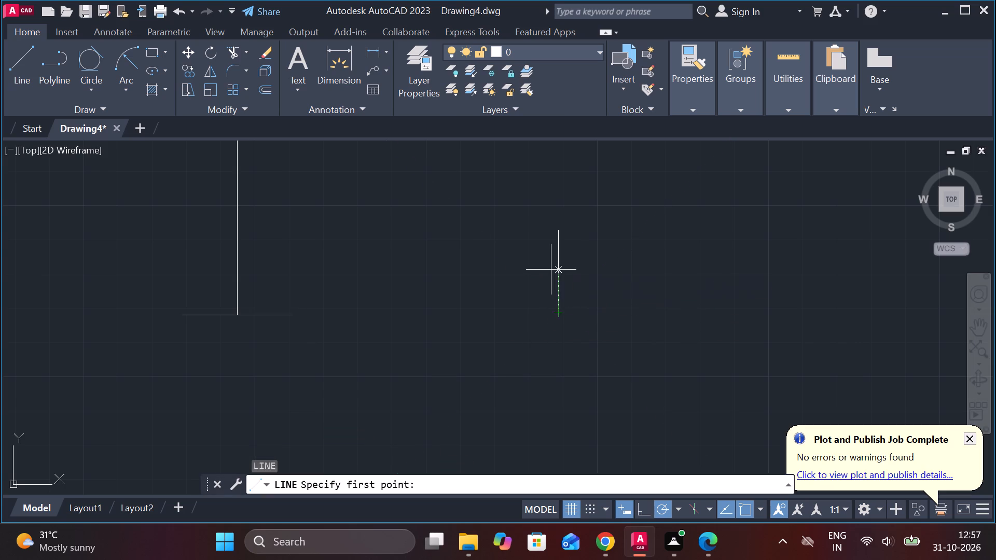
{"action": "left_click", "coordinate": [561, 273]}
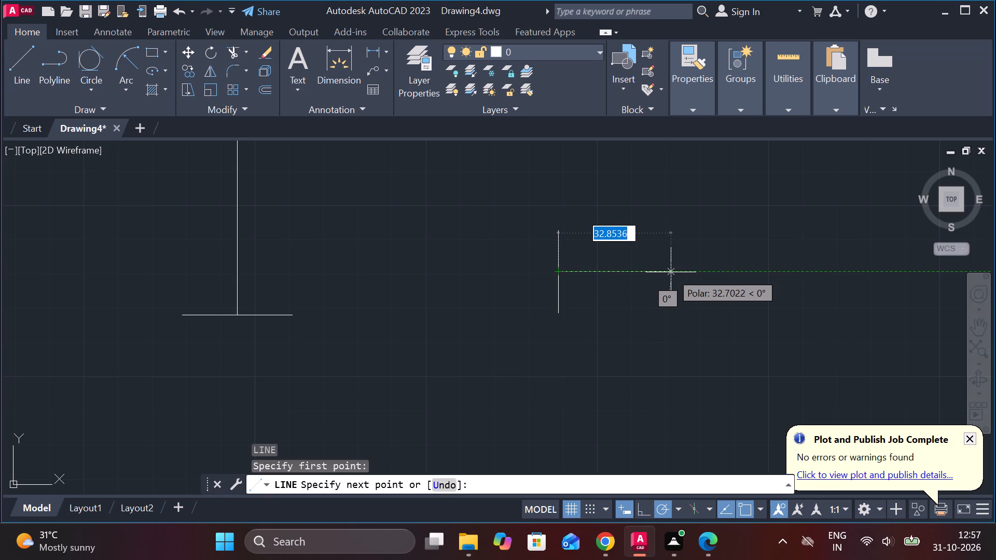
{"action": "type", "text": "90"}
{"action": "key", "text": "Return"}
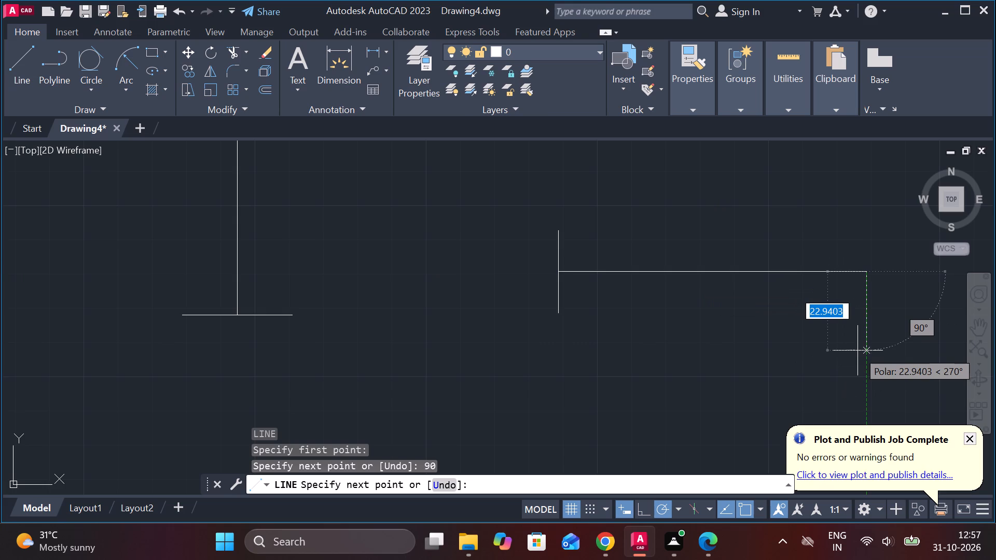
{"action": "key", "text": "1"}
{"action": "key", "text": "4"}
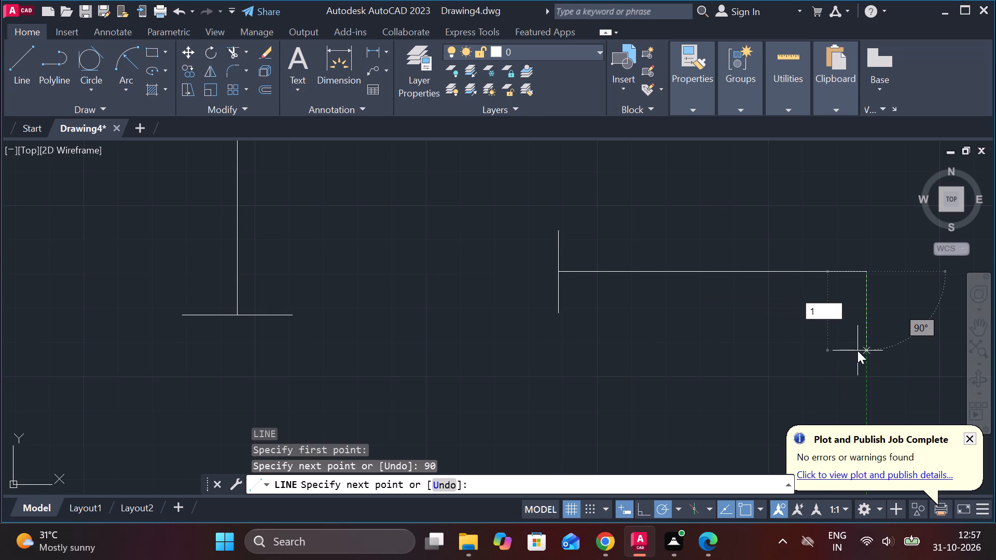
{"action": "key", "text": "Return"}
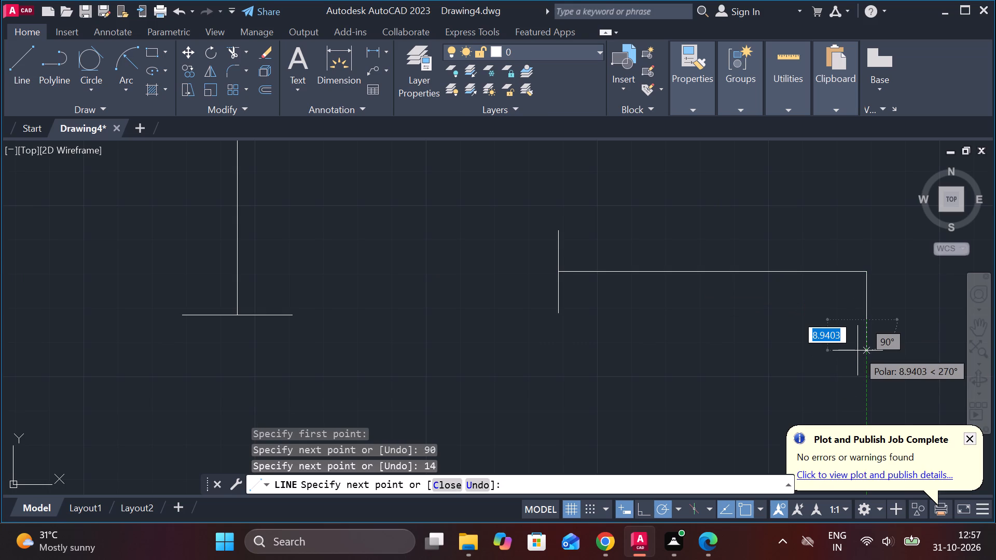
{"action": "key", "text": "Escape"}
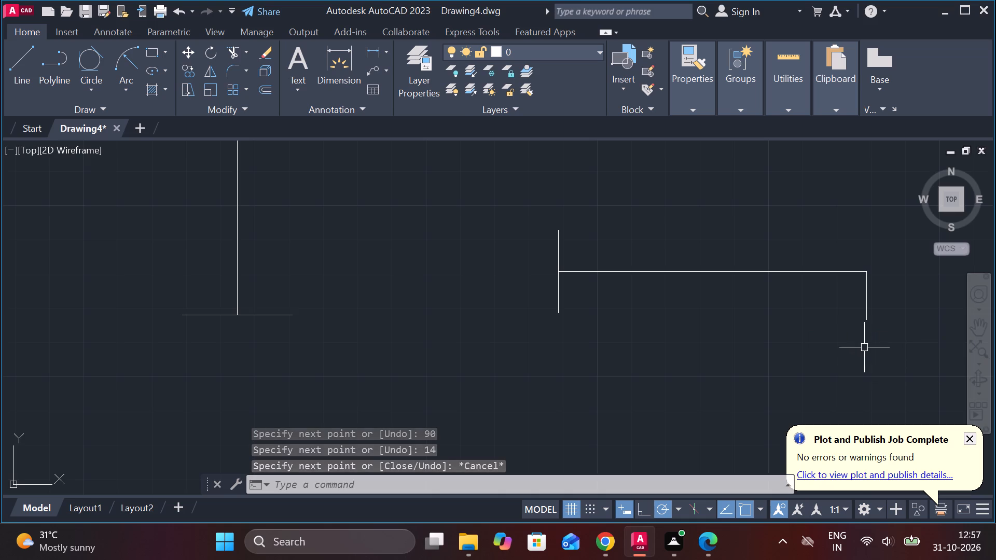
Lengthen the 14 long vertical line by 14 upward, past the end of the 90 long line.
{"action": "middle_click_drag", "start_coordinate": [844, 308], "coordinate": [679, 347]}
{"action": "left_click", "coordinate": [704, 328]}
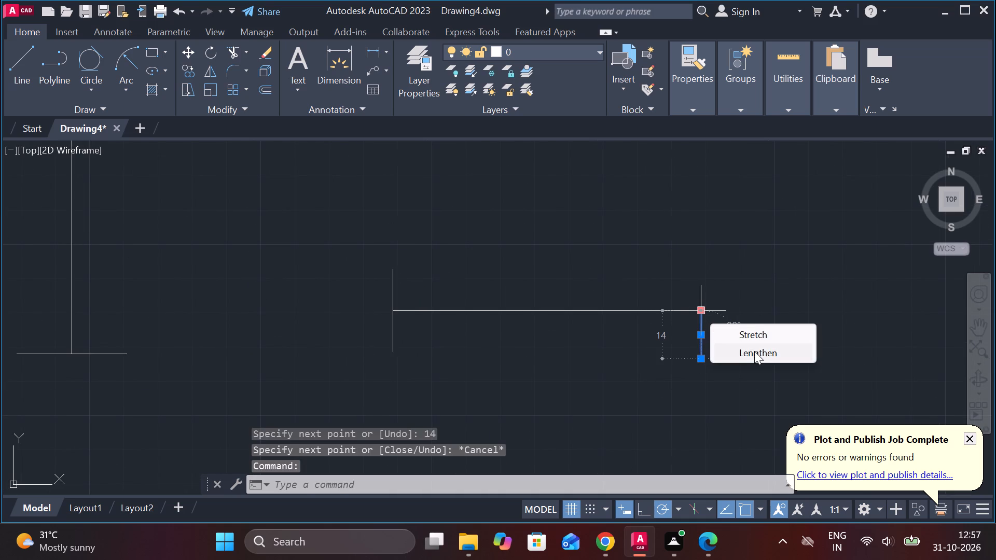
{"action": "left_click", "coordinate": [754, 351]}
{"action": "type", "text": "14"}
{"action": "key", "text": "Return"}
{"action": "key", "text": "Escape"}
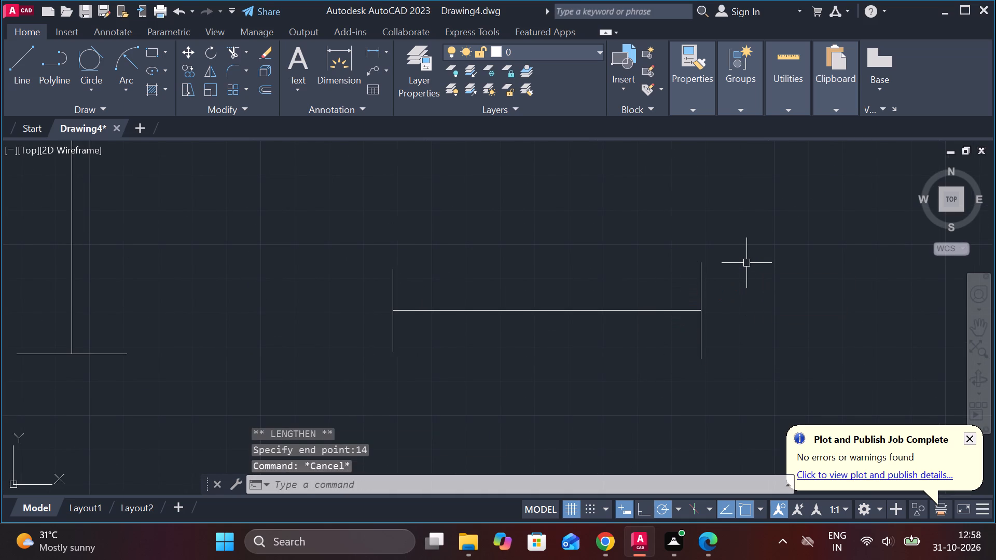
Draw a line joining the upper ends of the two vertical lines as the tapered outline's top edge.
{"action": "key", "text": "l"}
{"action": "key", "text": "Return"}
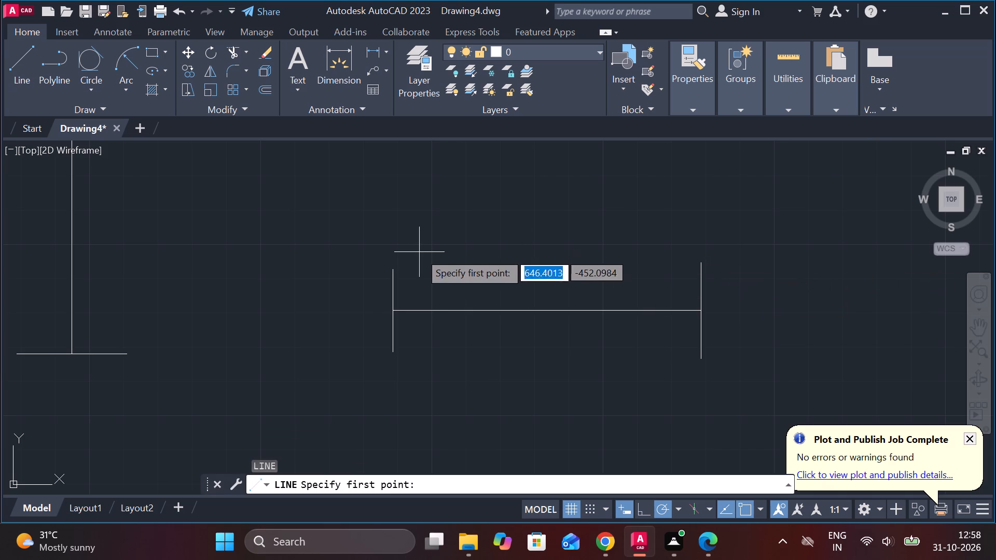
{"action": "left_click", "coordinate": [398, 266]}
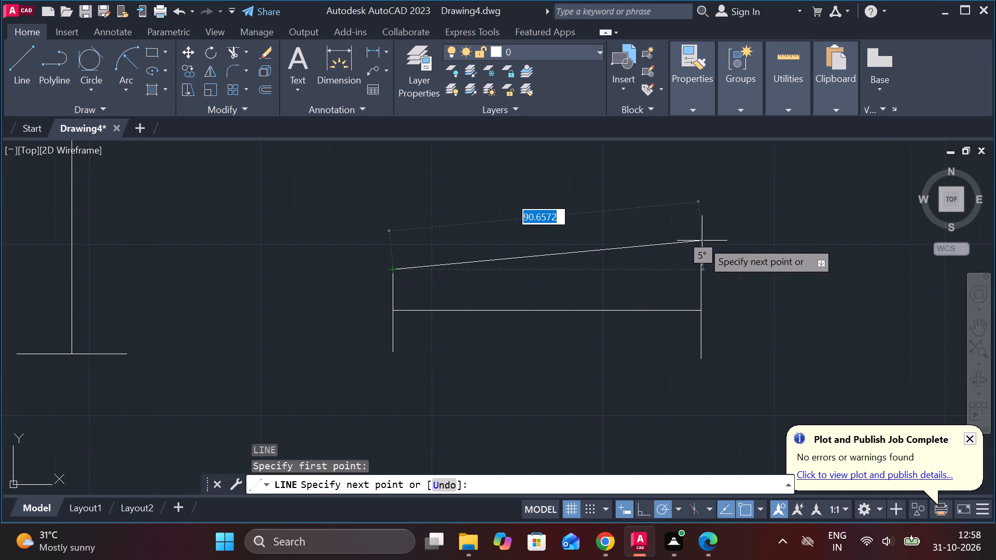
{"action": "left_click", "coordinate": [704, 260]}
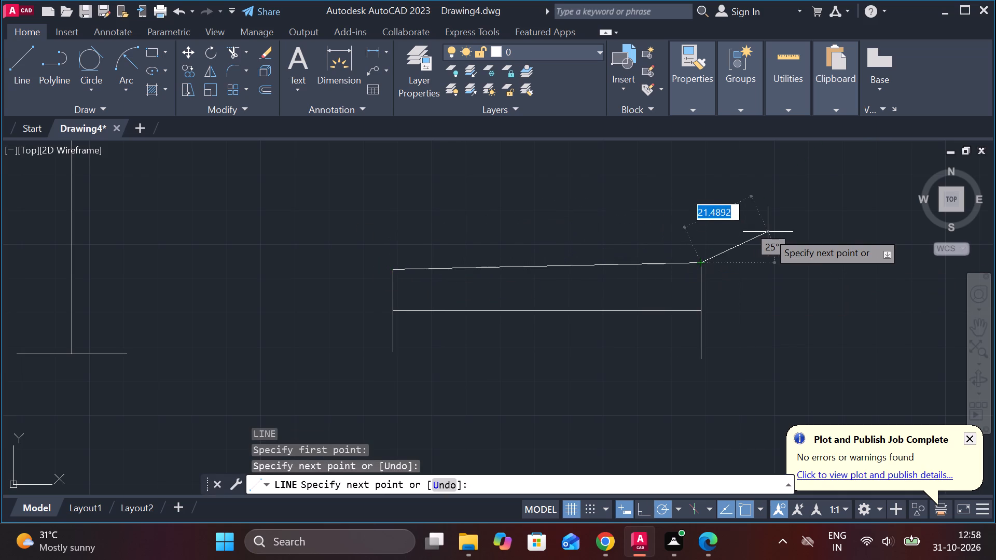
{"action": "key", "text": "Escape"}
Draw a line joining the lower ends of the two vertical lines as the tapered outline's bottom edge.
{"action": "key", "text": "l"}
{"action": "key", "text": "Return"}
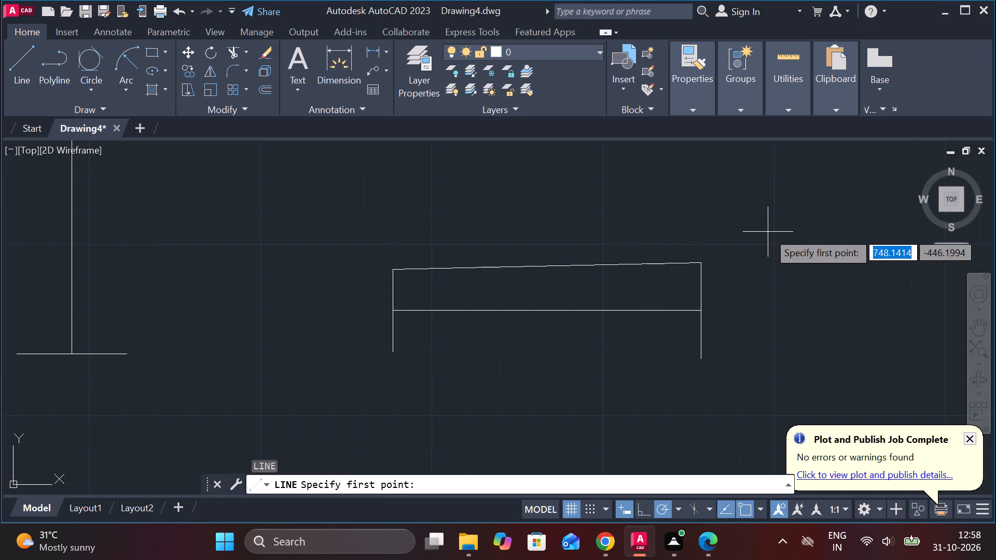
{"action": "left_click", "coordinate": [398, 354]}
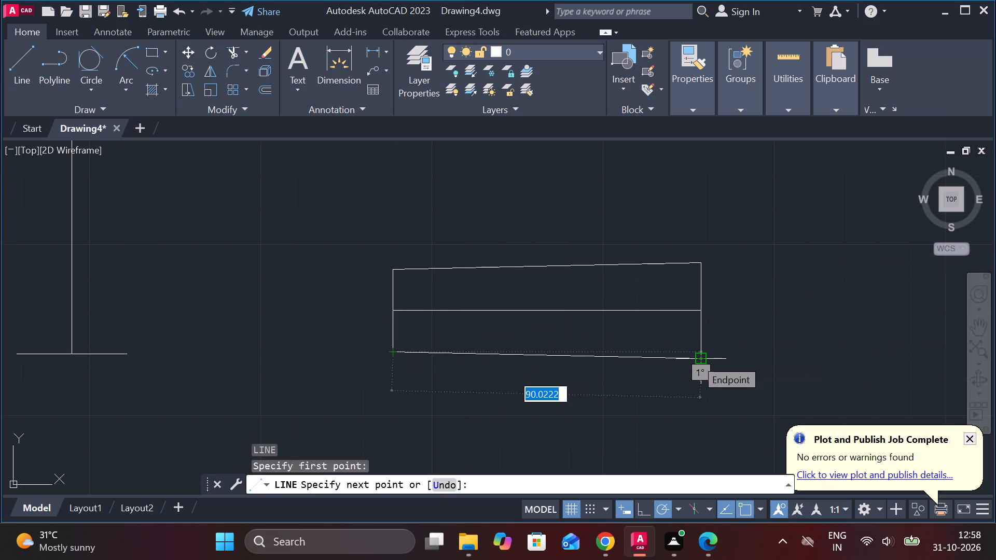
{"action": "scroll", "coordinate": [696, 359], "scroll_direction": "up", "scroll_amount": 2}
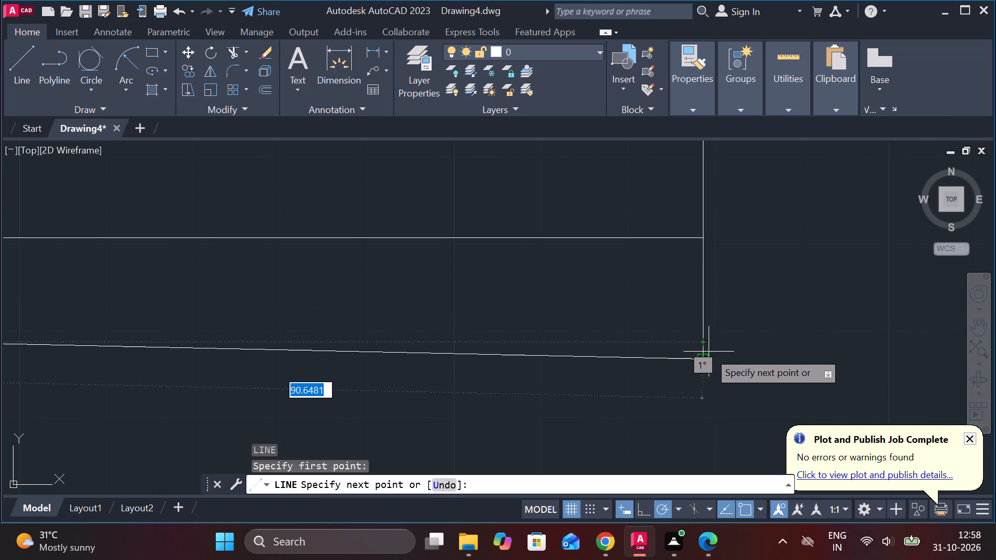
{"action": "scroll", "coordinate": [708, 353], "scroll_direction": "up", "scroll_amount": 3}
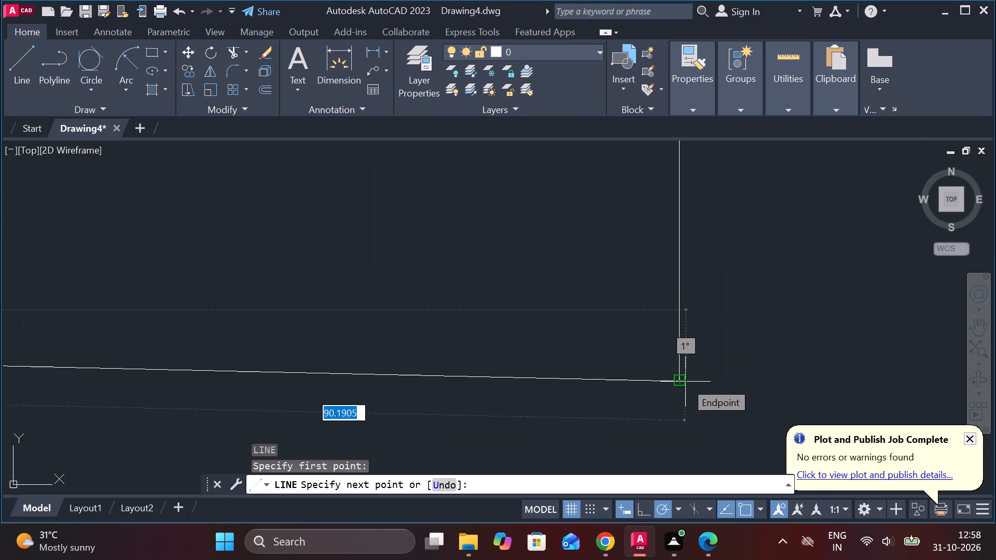
{"action": "left_click", "coordinate": [678, 379]}
{"action": "scroll", "coordinate": [737, 355], "scroll_direction": "down", "scroll_amount": 2}
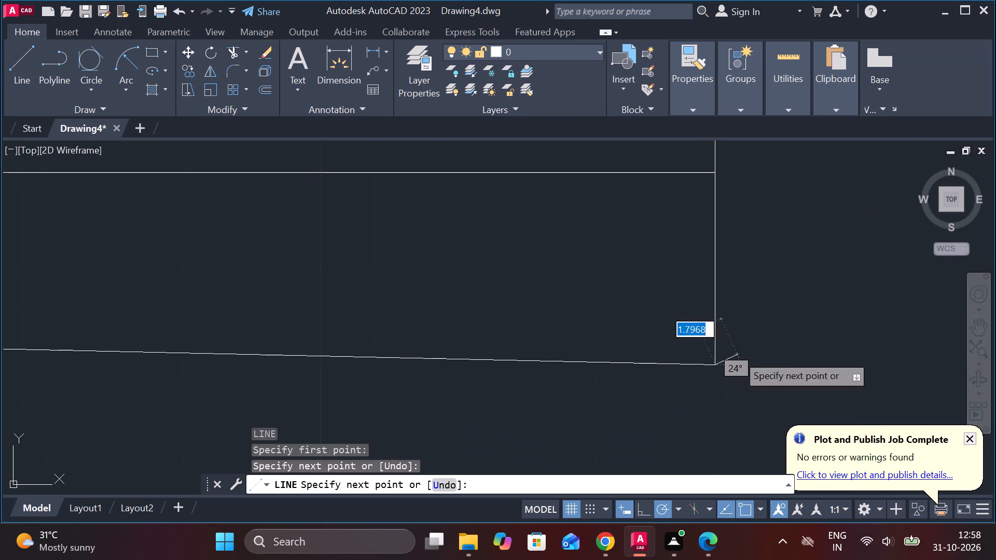
{"action": "scroll", "coordinate": [789, 316], "scroll_direction": "down", "scroll_amount": 1}
{"action": "key", "text": "Escape"}
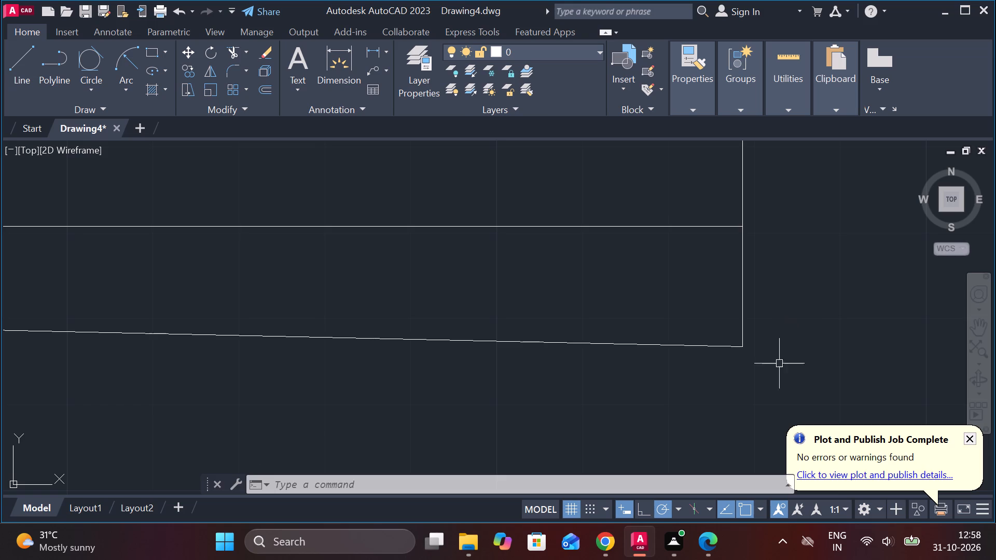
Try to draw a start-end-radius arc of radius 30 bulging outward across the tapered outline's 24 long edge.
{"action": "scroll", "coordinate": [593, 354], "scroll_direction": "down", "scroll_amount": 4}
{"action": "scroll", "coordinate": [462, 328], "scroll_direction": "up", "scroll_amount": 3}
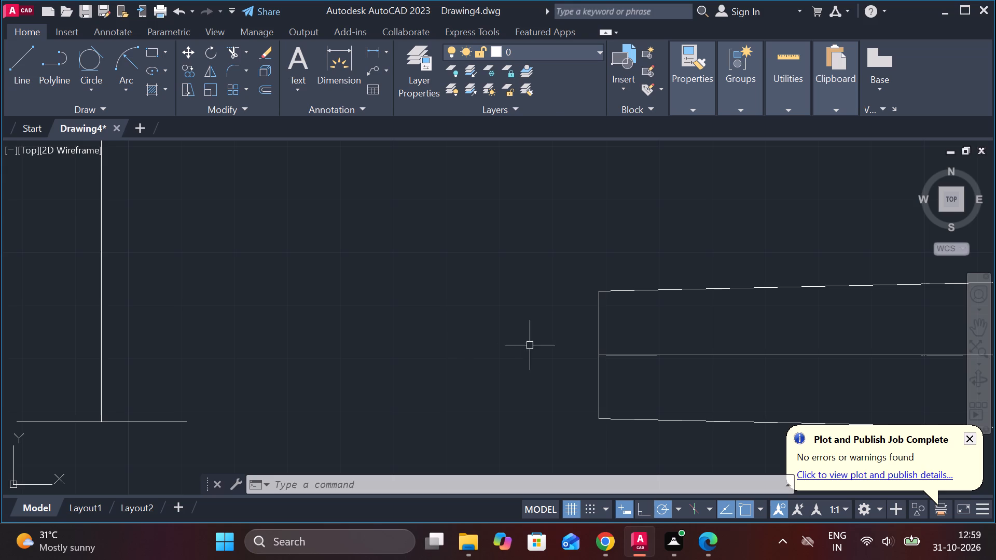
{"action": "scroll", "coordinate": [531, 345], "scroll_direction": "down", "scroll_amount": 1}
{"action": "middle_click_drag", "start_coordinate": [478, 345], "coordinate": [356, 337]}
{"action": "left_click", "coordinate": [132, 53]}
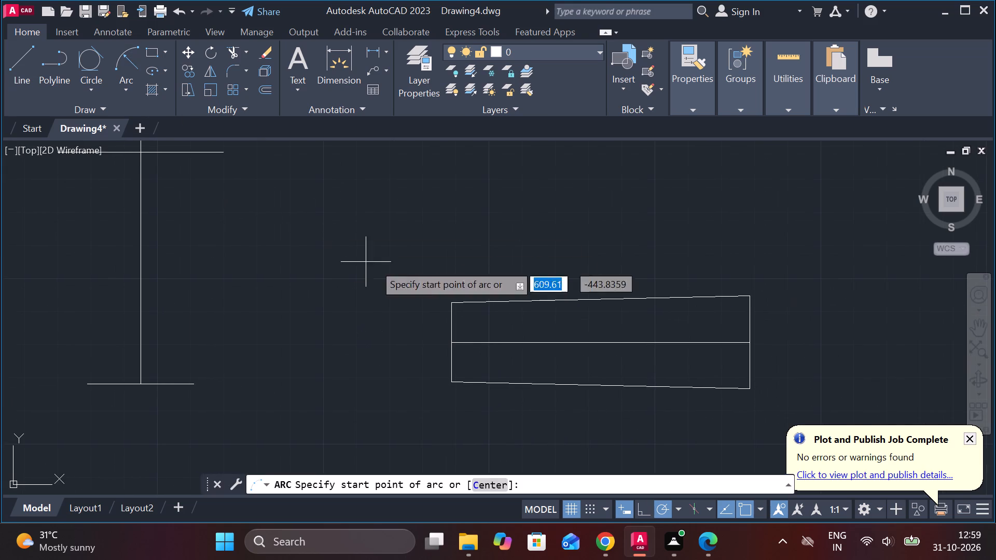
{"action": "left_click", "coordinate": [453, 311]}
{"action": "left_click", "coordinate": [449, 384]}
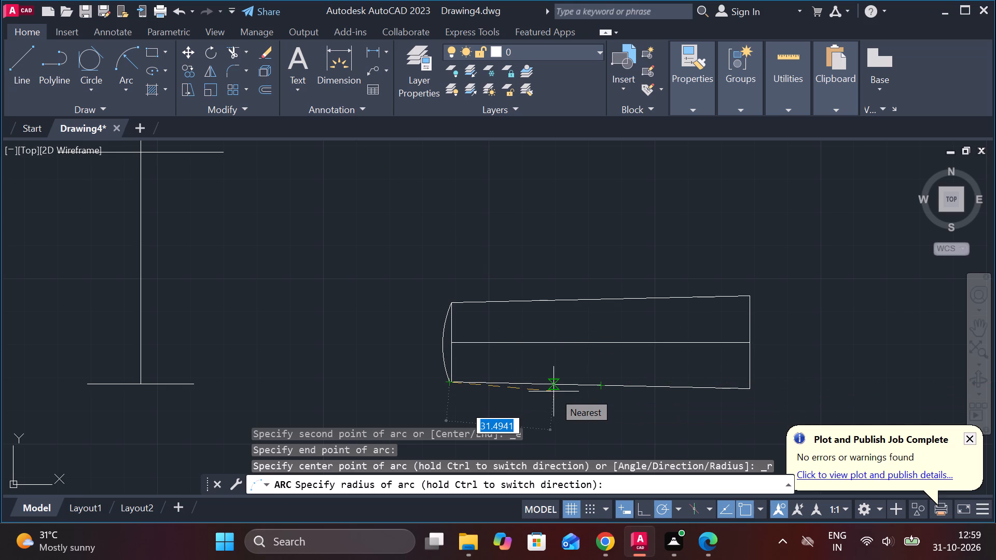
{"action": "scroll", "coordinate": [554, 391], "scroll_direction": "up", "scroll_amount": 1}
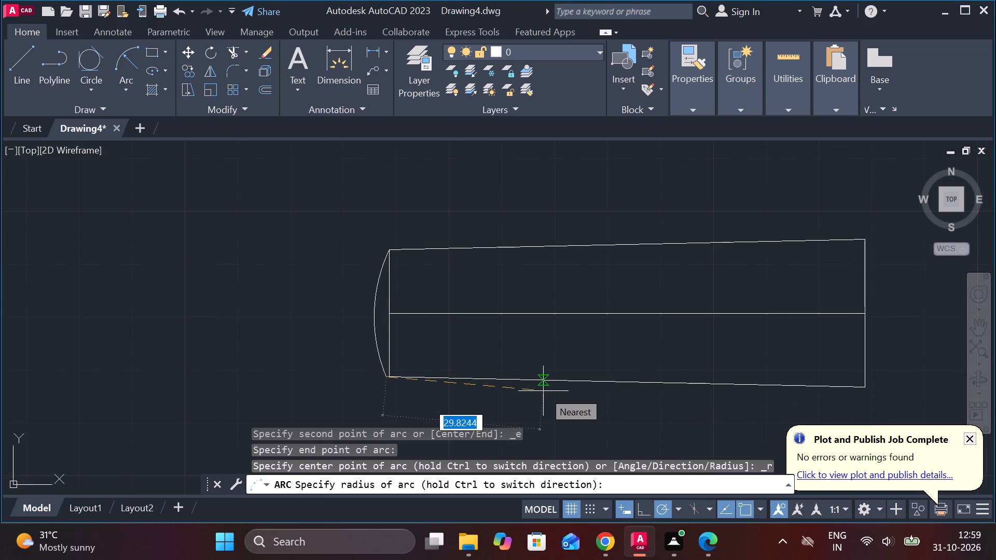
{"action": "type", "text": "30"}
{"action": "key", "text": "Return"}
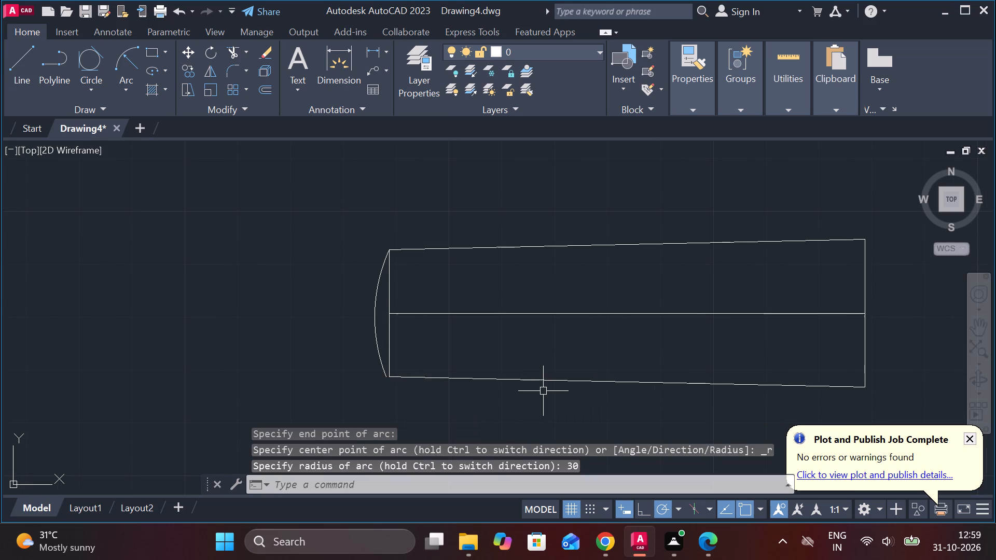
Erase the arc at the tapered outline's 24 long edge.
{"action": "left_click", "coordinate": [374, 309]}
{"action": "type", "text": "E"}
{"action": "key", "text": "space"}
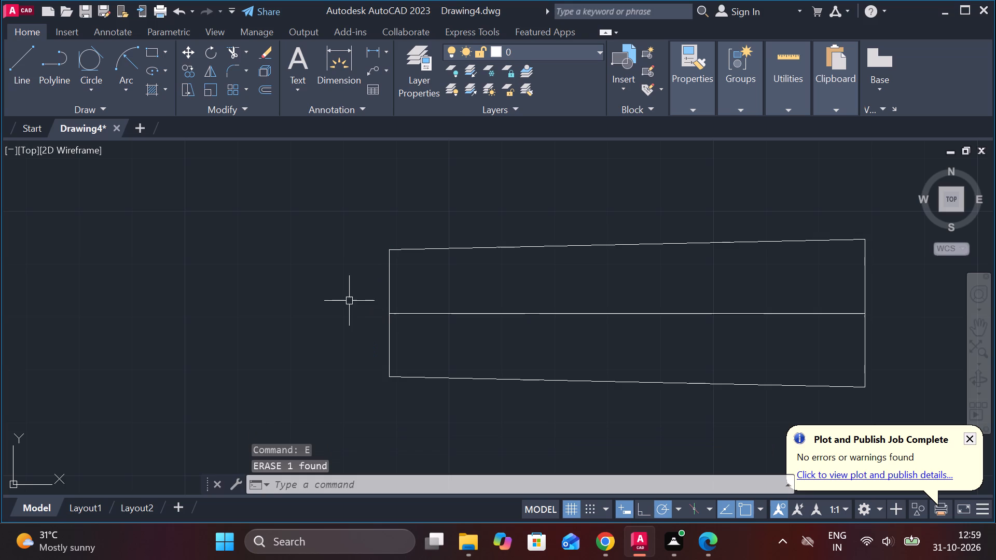
Draw an outward start-end-radius arc of radius 30 between the upper and lower corners of the 24 long edge.
{"action": "left_click", "coordinate": [134, 82]}
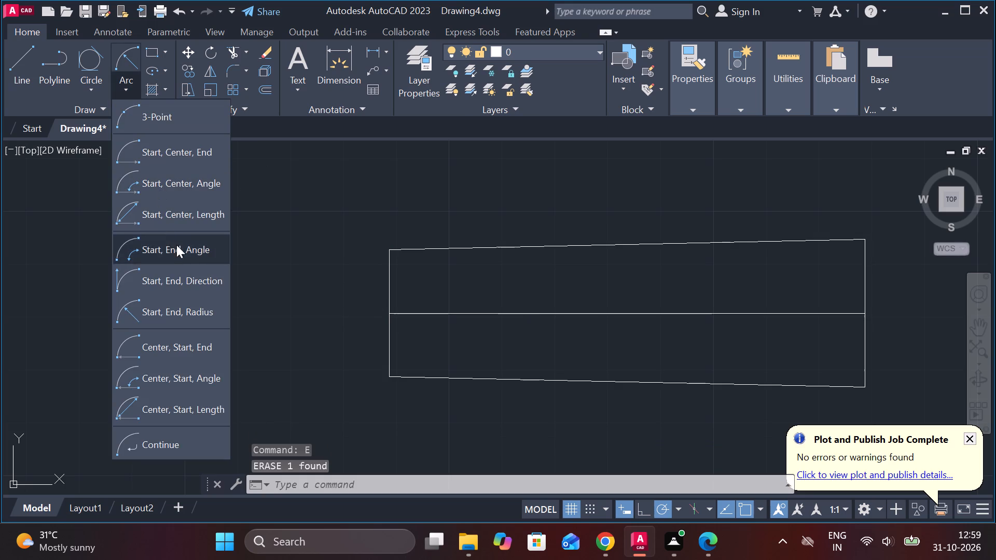
{"action": "left_click", "coordinate": [198, 305]}
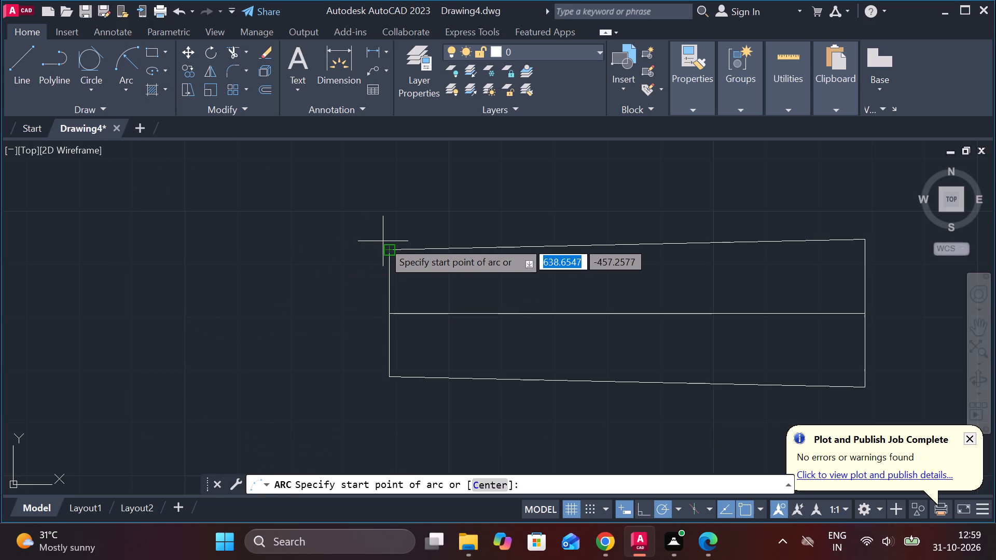
{"action": "left_click", "coordinate": [392, 247]}
{"action": "left_click", "coordinate": [390, 375]}
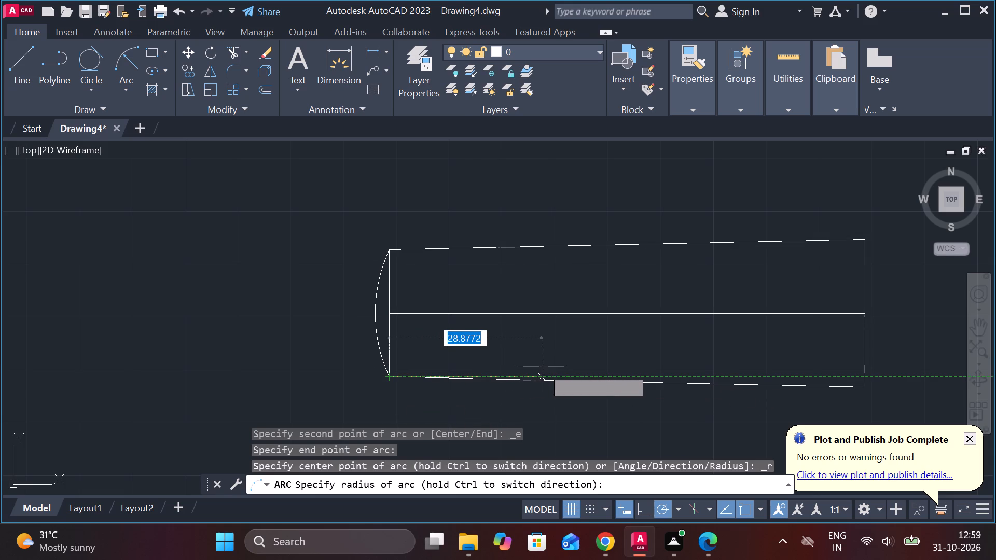
{"action": "type", "text": "30"}
{"action": "key", "text": "Return"}
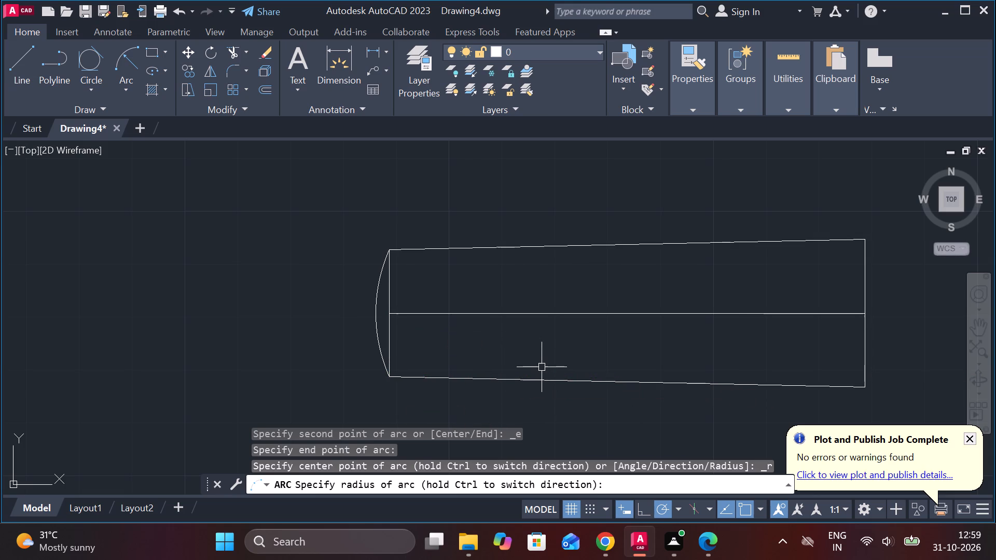
Check the radius of the arc at the tapered outline's 24 long edge with a radius dimension.
{"action": "left_click", "coordinate": [381, 57]}
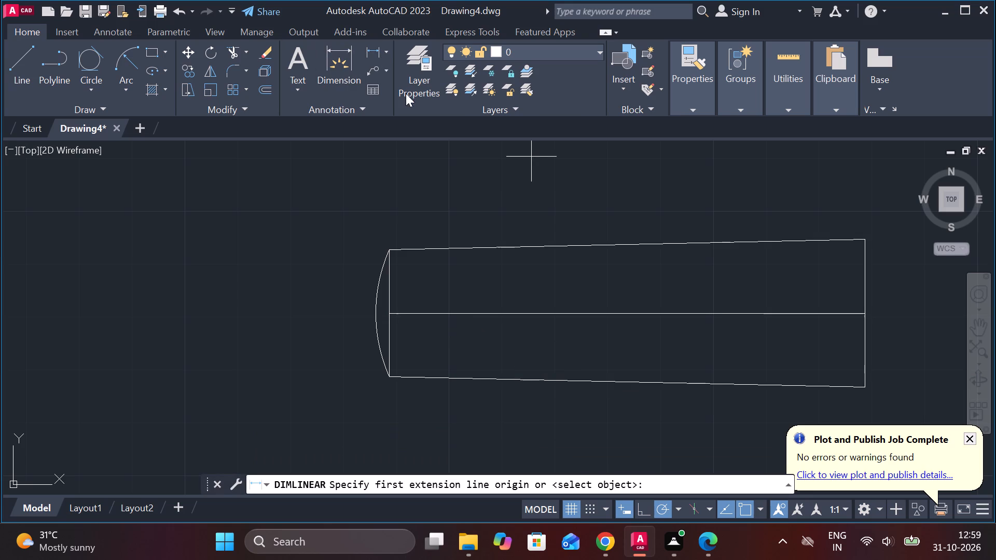
{"action": "left_click", "coordinate": [388, 50]}
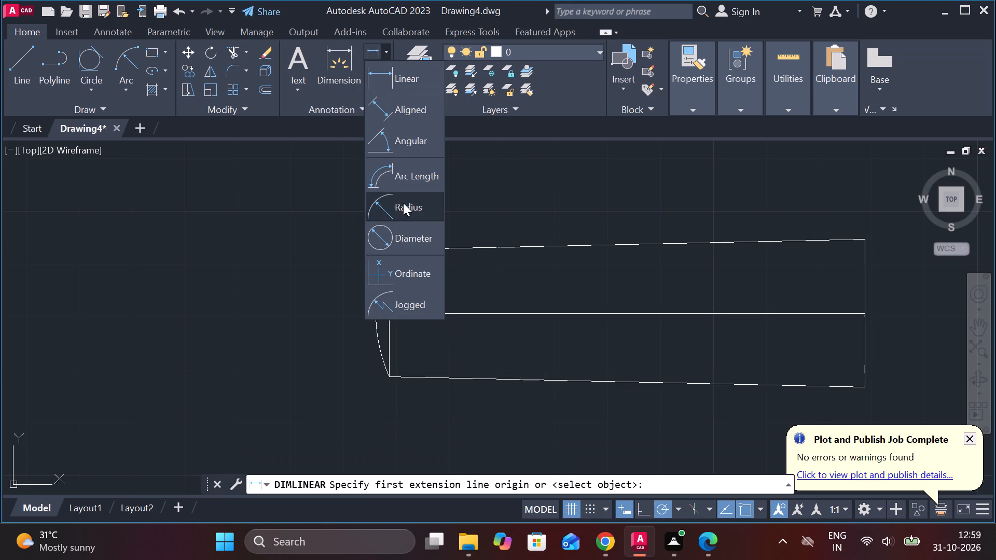
{"action": "left_click", "coordinate": [403, 203]}
{"action": "left_click", "coordinate": [376, 317]}
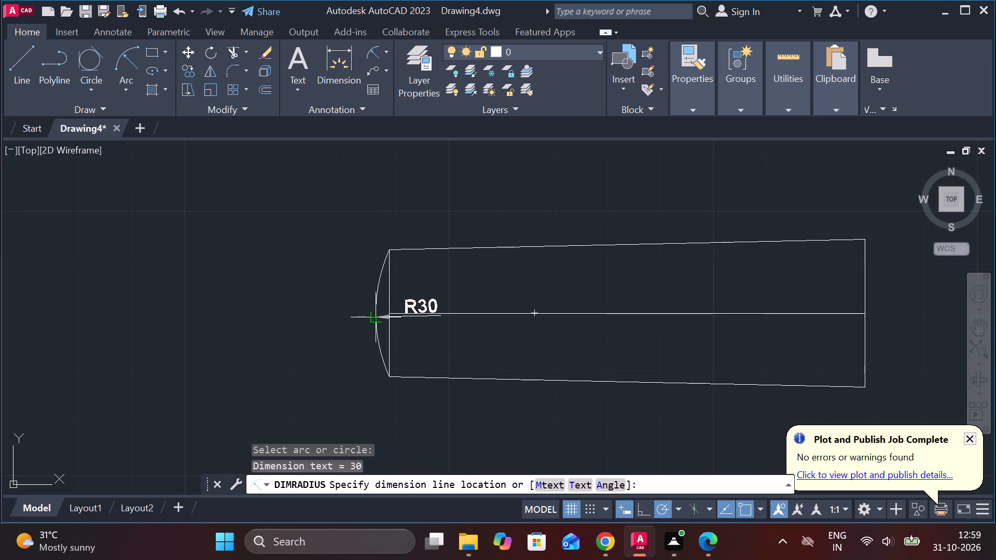
{"action": "key", "text": "Escape"}
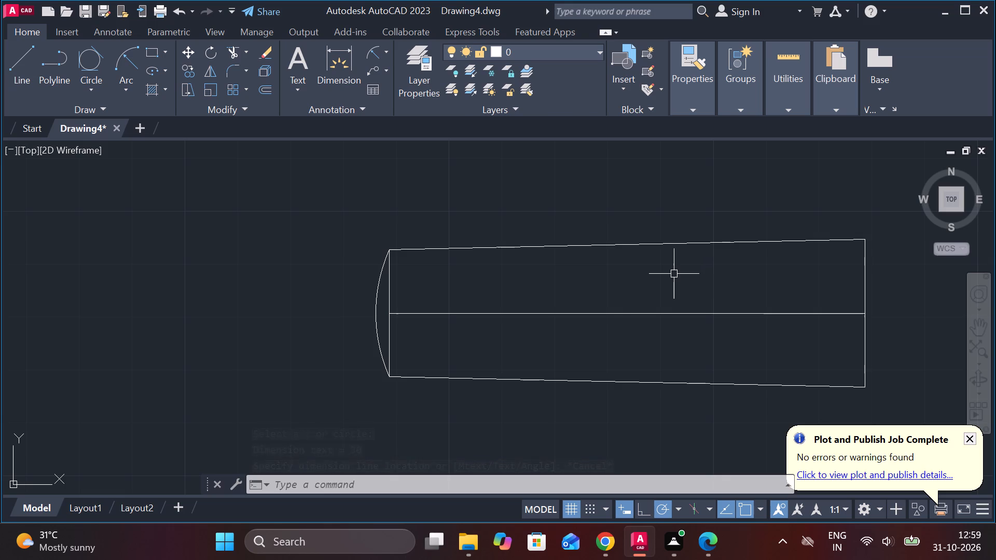
Erase the arc at the tapered outline's 24 long edge.
{"action": "left_click", "coordinate": [375, 305]}
{"action": "key", "text": "e"}
{"action": "key", "text": "Return"}
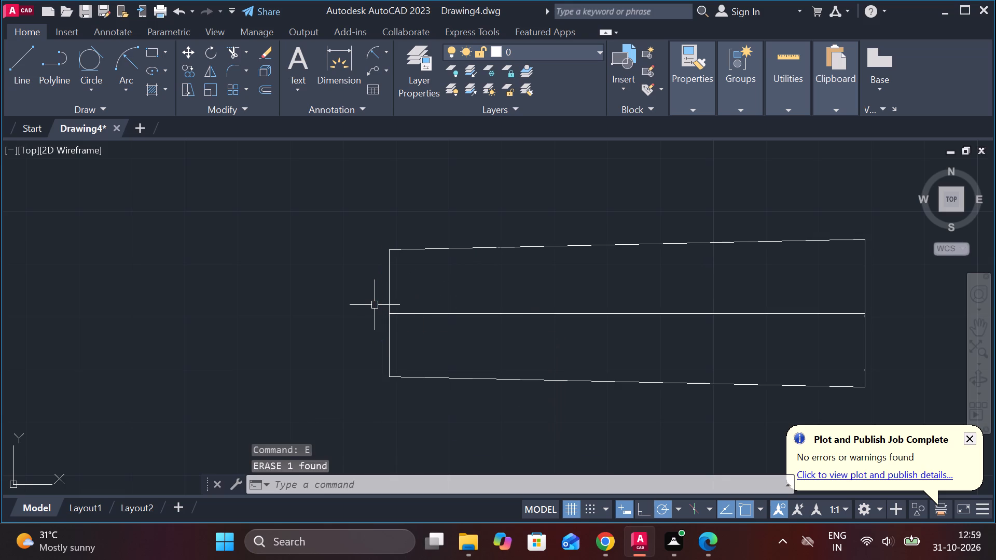
Draw an outward start-end-radius arc of radius 25 between the upper and lower corners of the 24 long edge.
{"action": "left_click", "coordinate": [114, 57]}
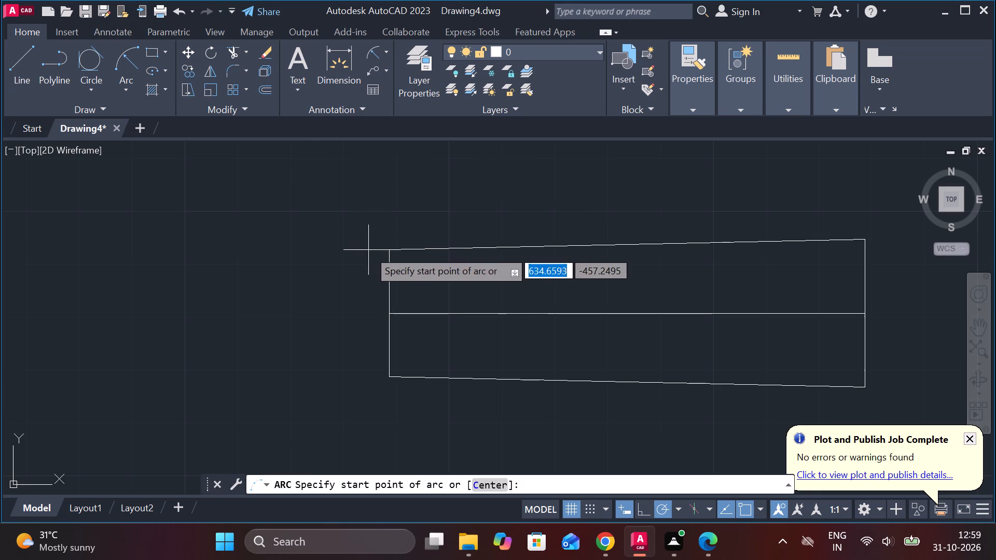
{"action": "left_click", "coordinate": [389, 249]}
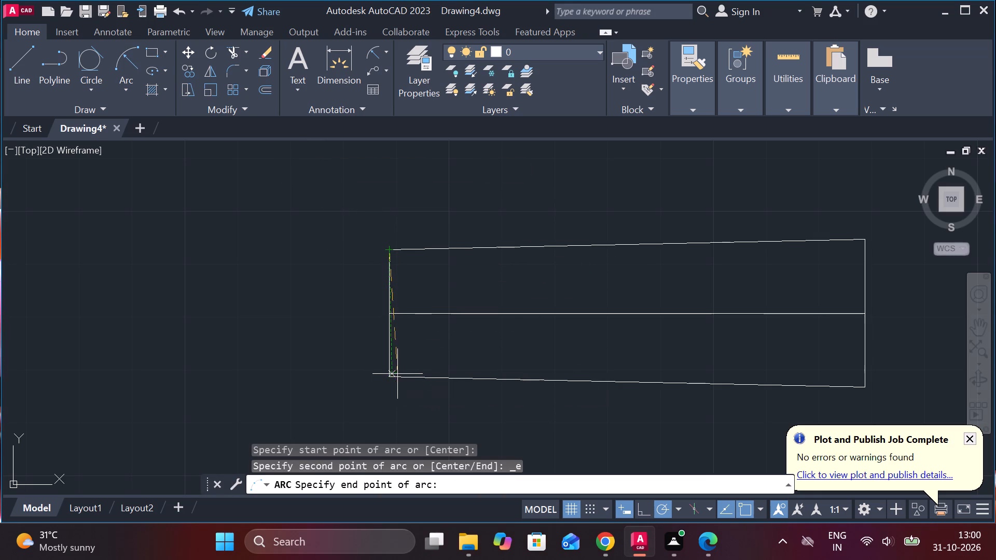
{"action": "scroll", "coordinate": [399, 364], "scroll_direction": "up", "scroll_amount": 2}
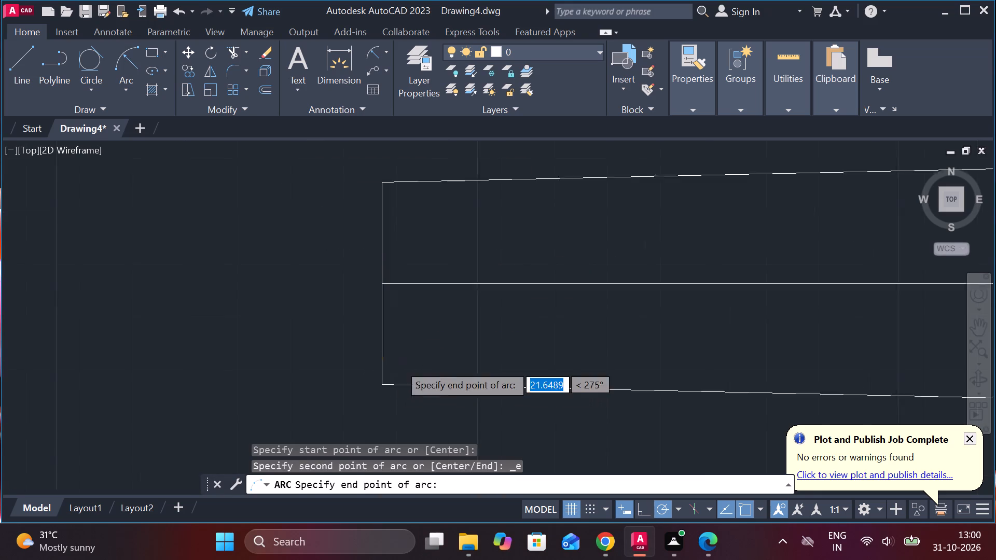
{"action": "scroll", "coordinate": [399, 364], "scroll_direction": "up", "scroll_amount": 1}
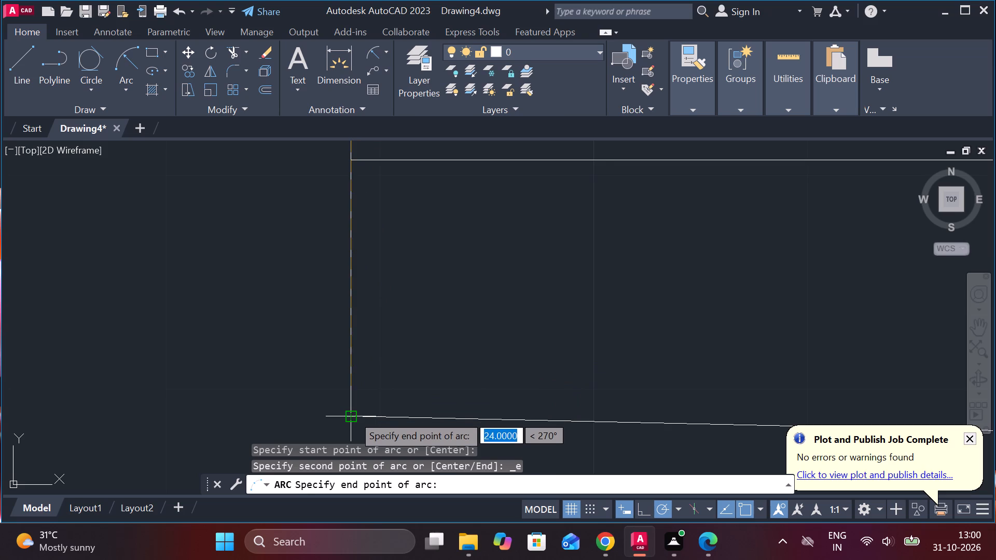
{"action": "left_click", "coordinate": [353, 415]}
{"action": "scroll", "coordinate": [439, 323], "scroll_direction": "down", "scroll_amount": 2}
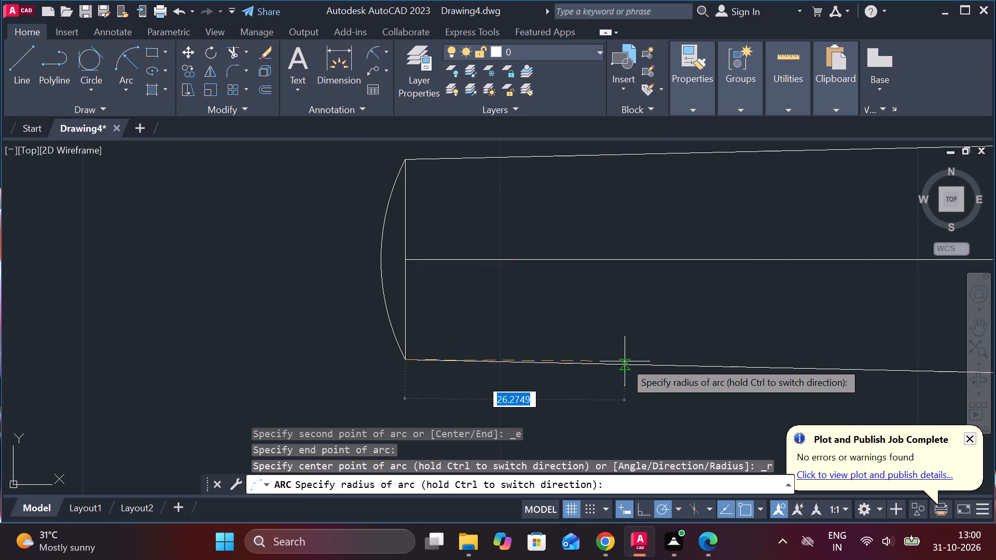
{"action": "key", "text": "2"}
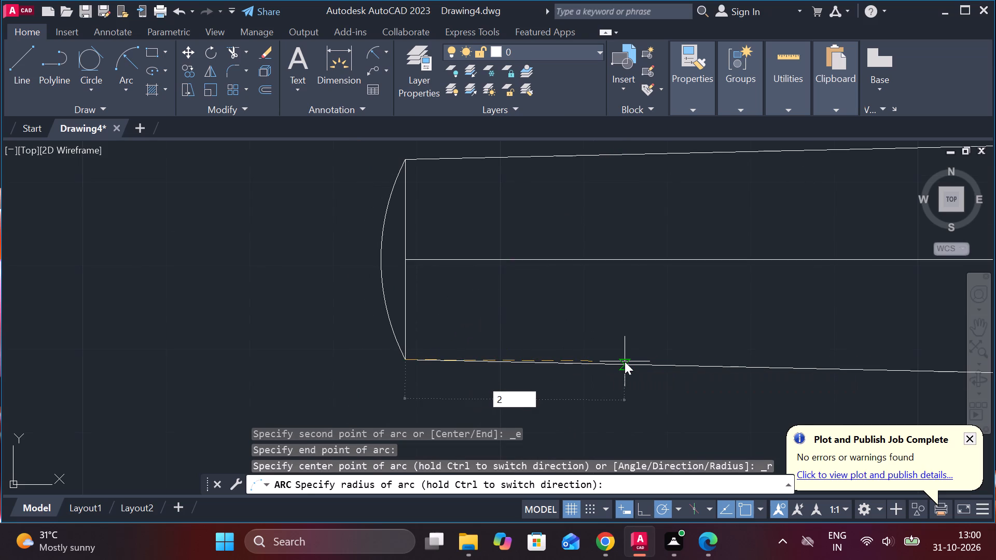
{"action": "key", "text": "5"}
{"action": "key", "text": "Return"}
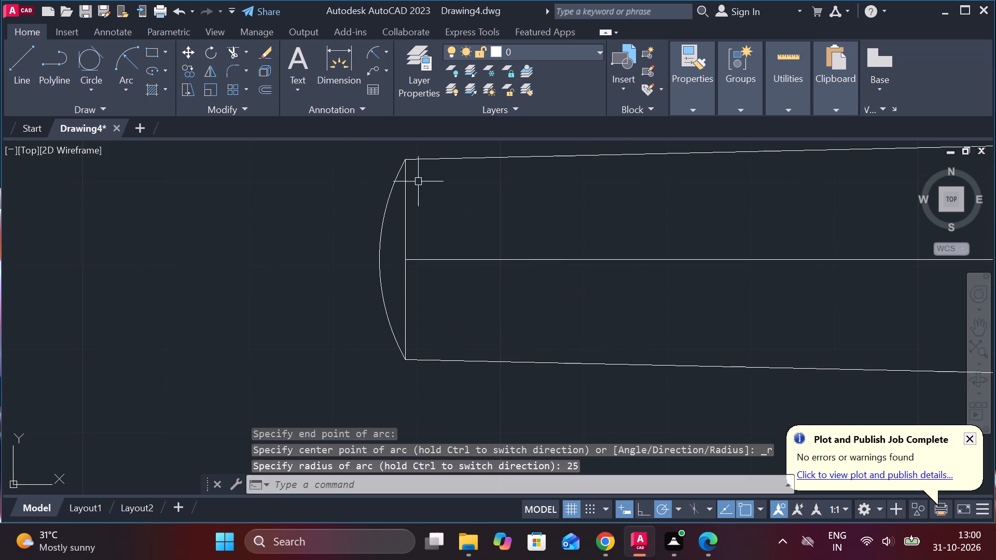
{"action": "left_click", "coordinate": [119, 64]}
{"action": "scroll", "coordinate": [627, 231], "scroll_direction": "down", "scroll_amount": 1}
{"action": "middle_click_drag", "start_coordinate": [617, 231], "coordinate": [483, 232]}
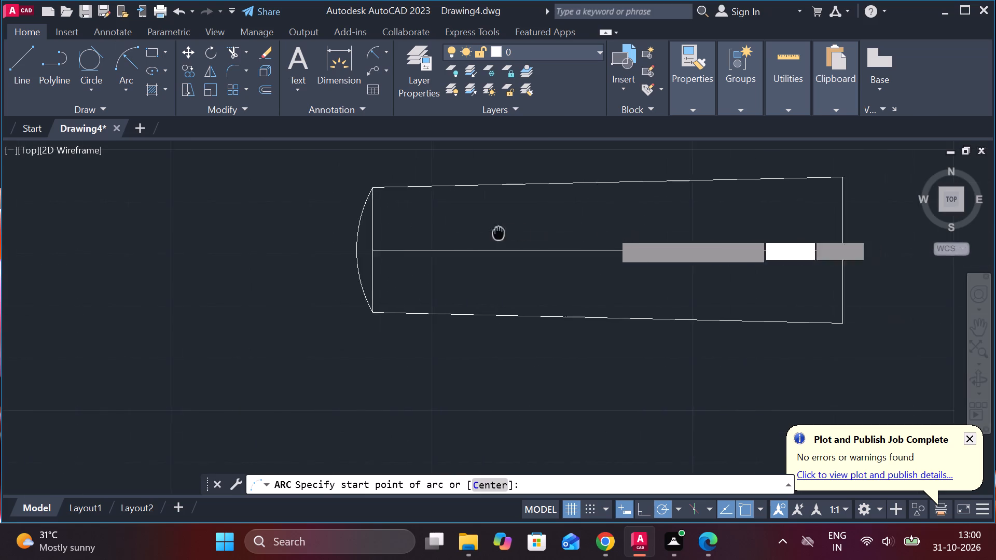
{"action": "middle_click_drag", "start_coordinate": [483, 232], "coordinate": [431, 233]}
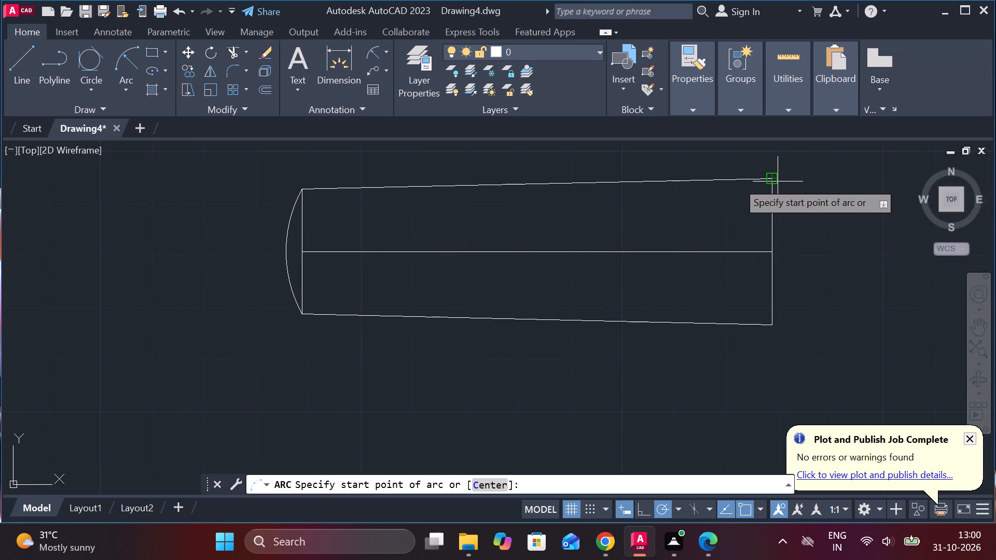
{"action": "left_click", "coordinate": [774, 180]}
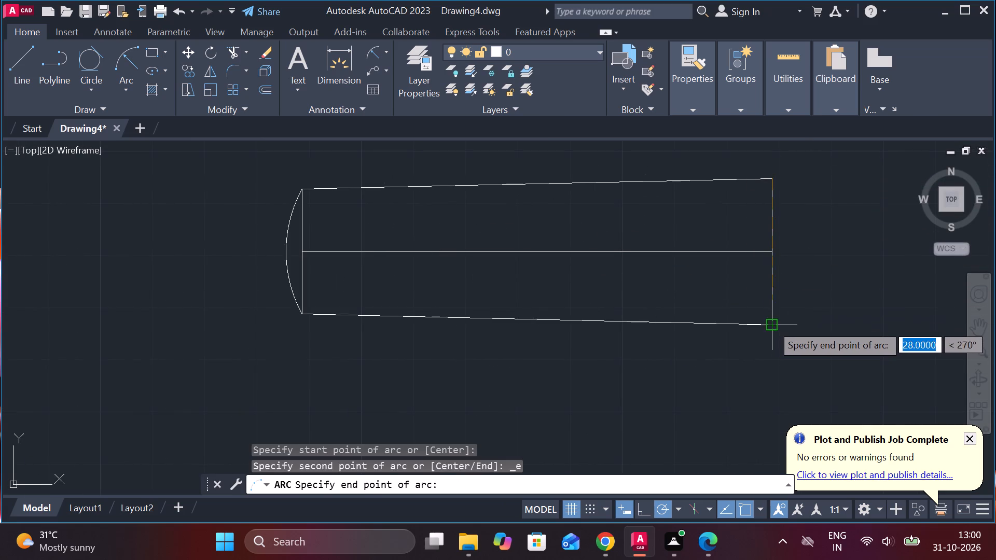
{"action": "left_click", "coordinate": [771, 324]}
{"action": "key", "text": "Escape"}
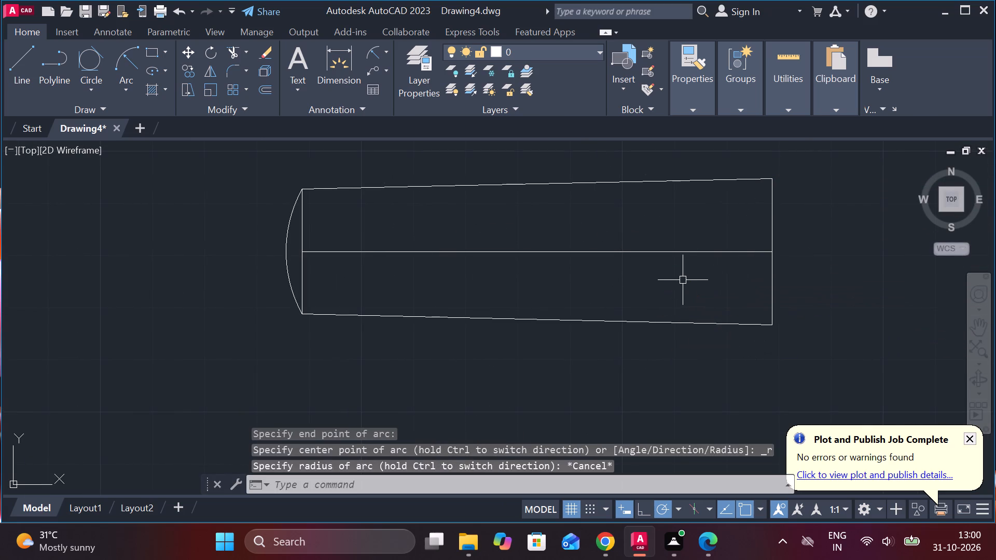
Draw an outward start-end-radius arc of radius 30 from the lower to the upper corner of the 28 long edge.
{"action": "left_click", "coordinate": [123, 64]}
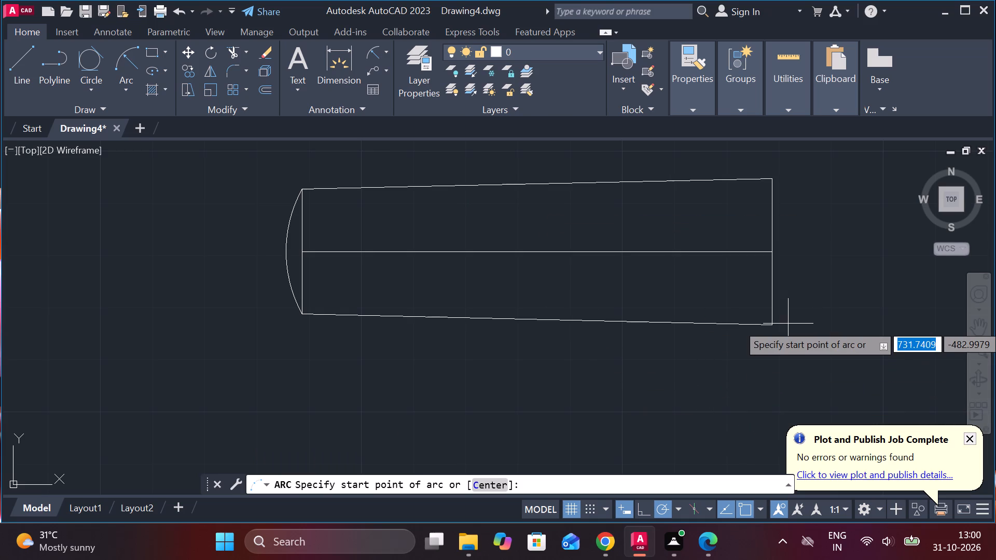
{"action": "left_click", "coordinate": [774, 324]}
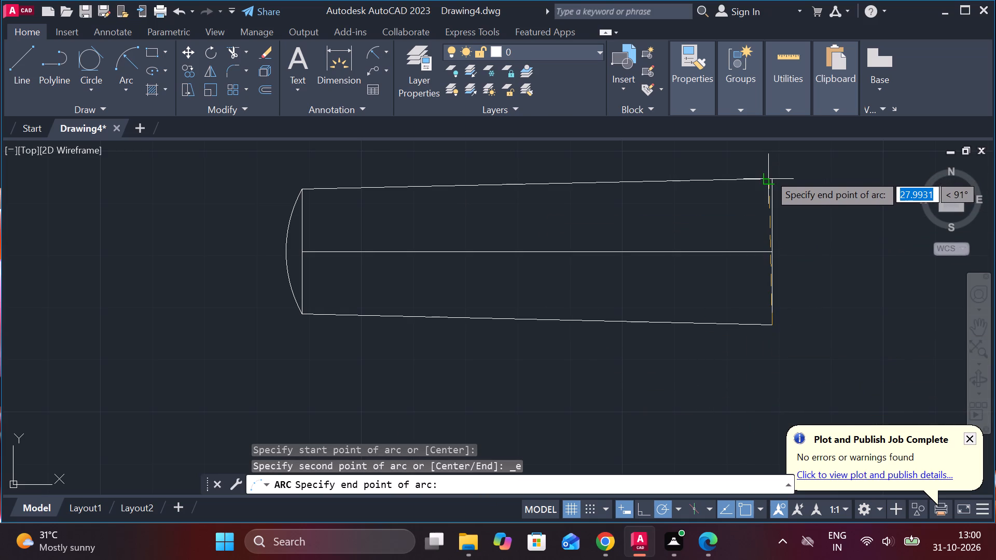
{"action": "left_click", "coordinate": [773, 178]}
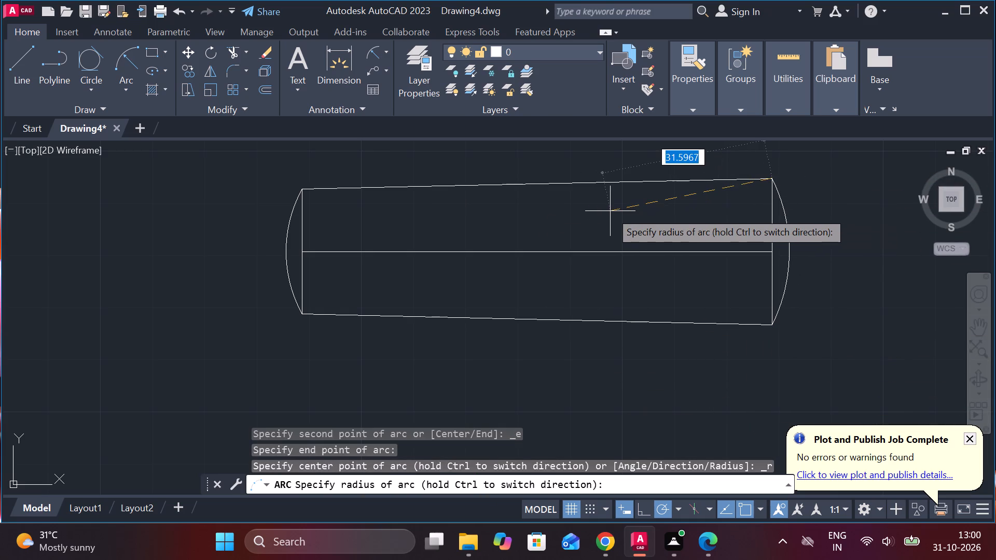
{"action": "type", "text": "30"}
{"action": "key", "text": "Return"}
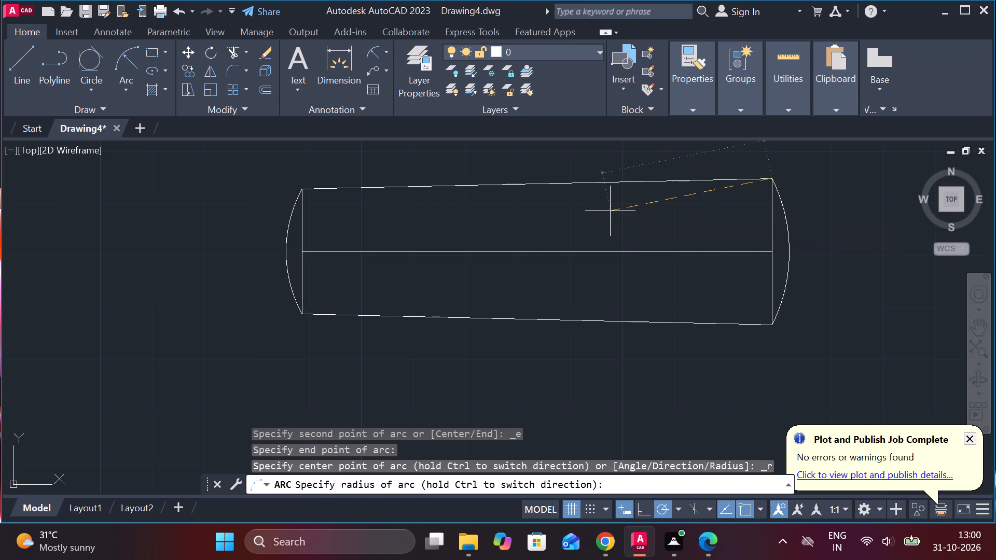
Offset the 24 long vertical edge by 45 into the tapered outline.
{"action": "scroll", "coordinate": [583, 211], "scroll_direction": "down", "scroll_amount": 2}
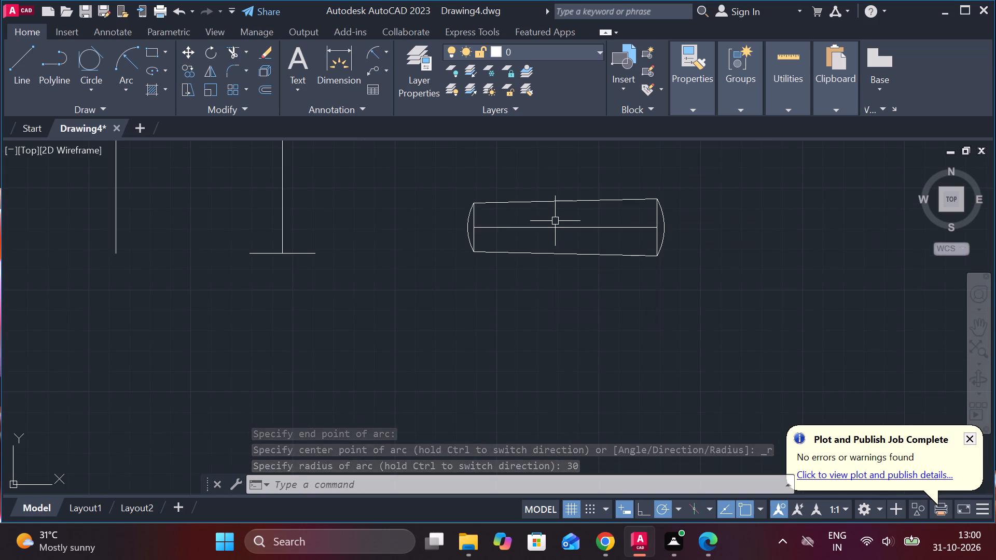
{"action": "scroll", "coordinate": [555, 221], "scroll_direction": "up", "scroll_amount": 1}
{"action": "left_click", "coordinate": [422, 216]}
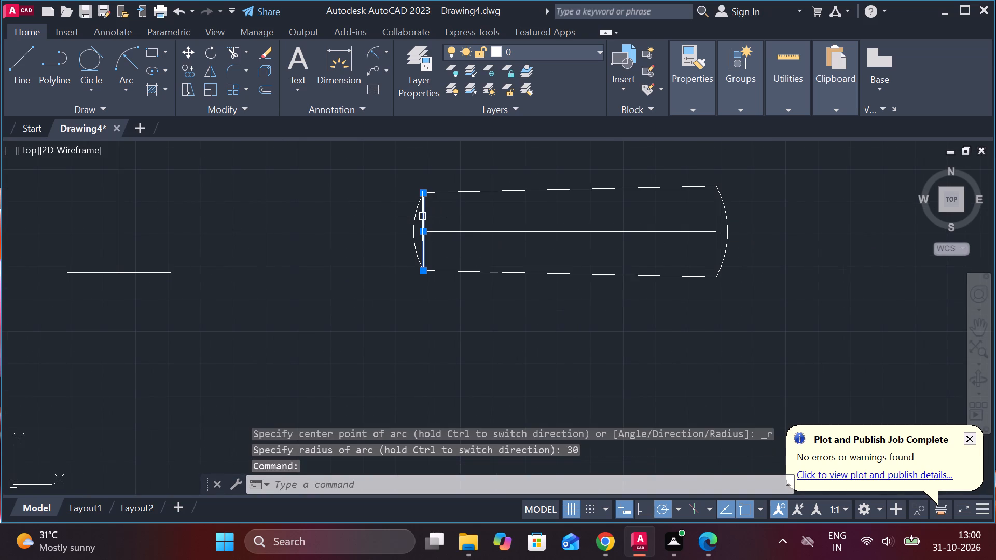
{"action": "key", "text": "o"}
{"action": "key", "text": "Return"}
{"action": "key", "text": "Return"}
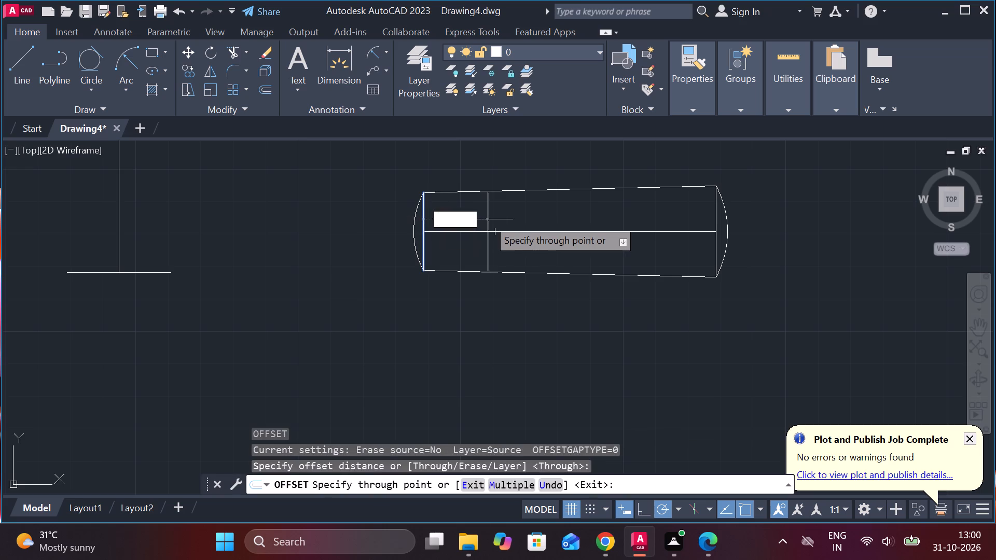
{"action": "type", "text": "45"}
{"action": "key", "text": "Return"}
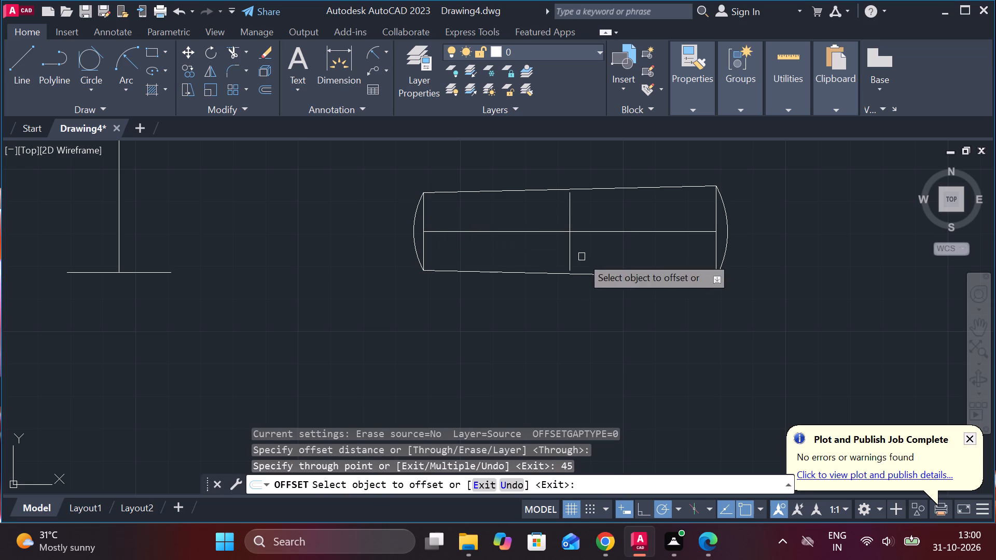
{"action": "key", "text": "Escape"}
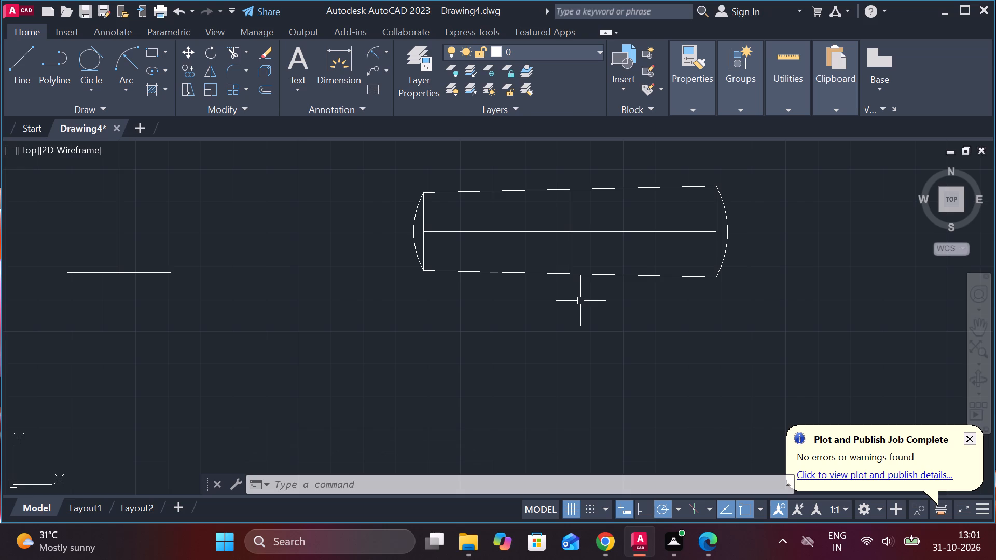
Extend both ends of the offset vertical line to the tapered outline's upper and lower sloped edges.
{"action": "type", "text": "EX"}
{"action": "key", "text": "space"}
{"action": "left_click", "coordinate": [571, 248]}
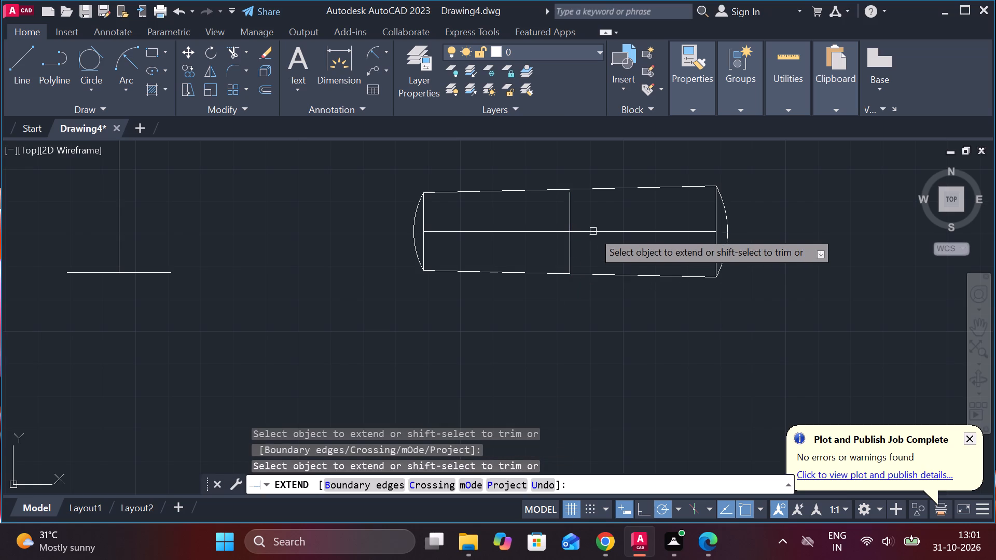
{"action": "left_click", "coordinate": [571, 205]}
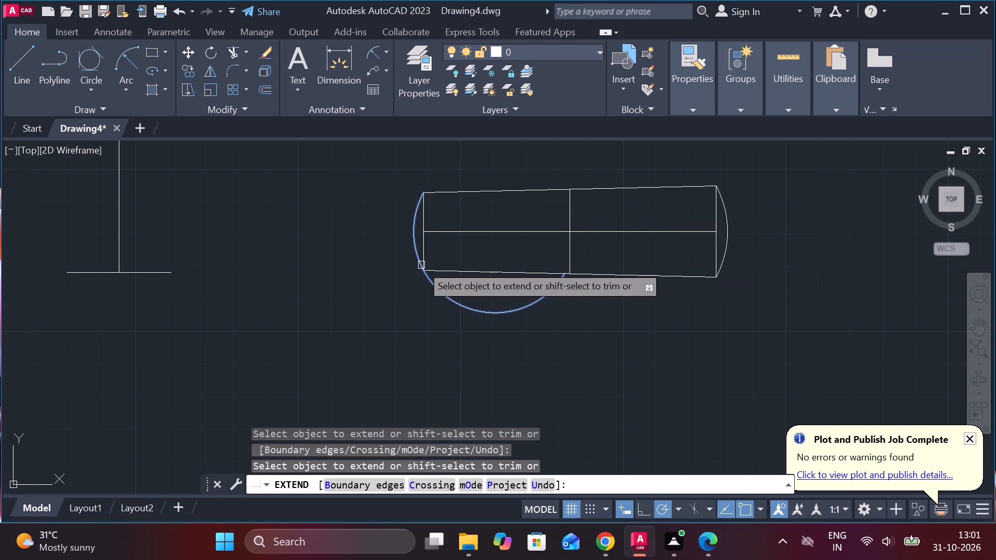
{"action": "key", "text": "Escape"}
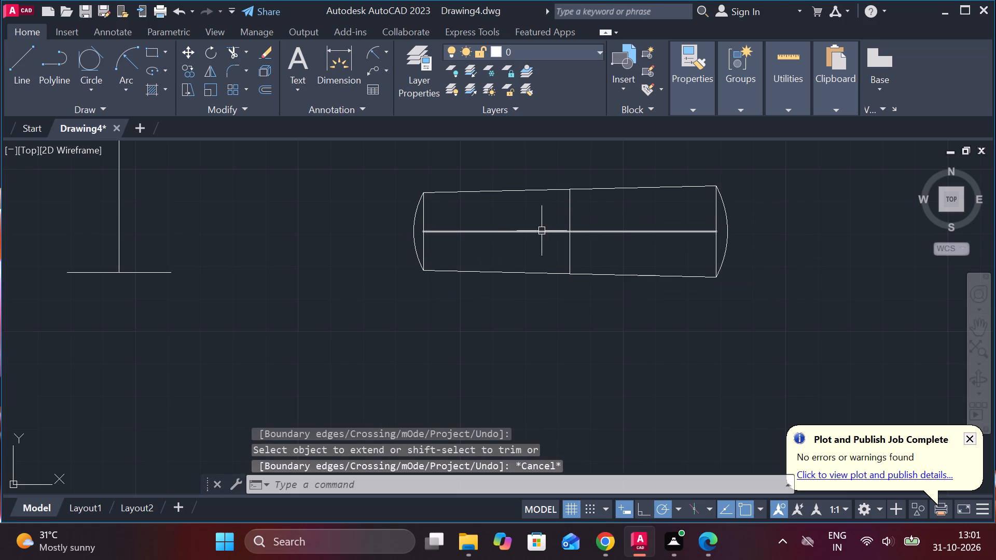
Set the linetype of the horizontal centre line and the middle vertical line to CENTER2.
{"action": "left_click", "coordinate": [542, 231]}
{"action": "left_click", "coordinate": [573, 205]}
{"action": "left_click", "coordinate": [693, 100]}
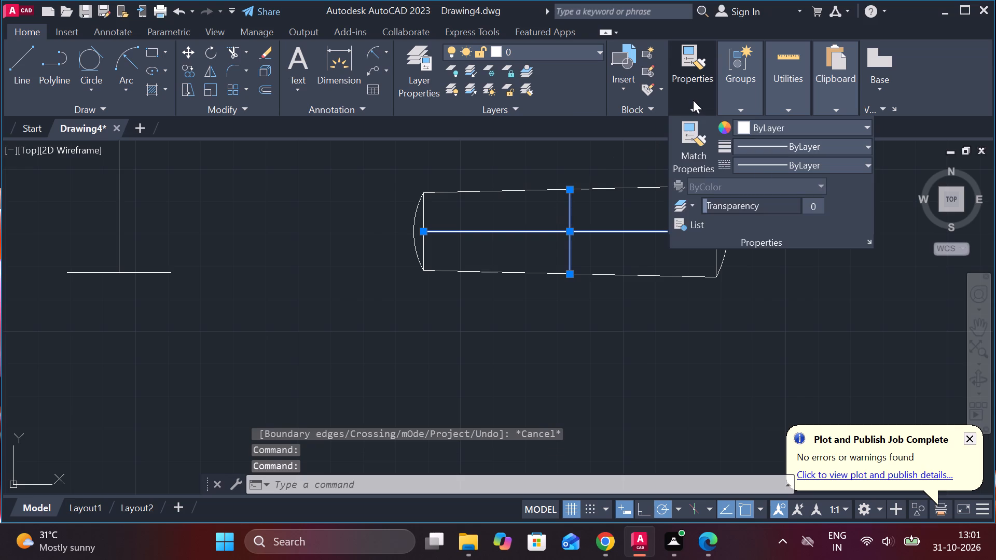
{"action": "left_click", "coordinate": [786, 172]}
{"action": "left_click", "coordinate": [797, 220]}
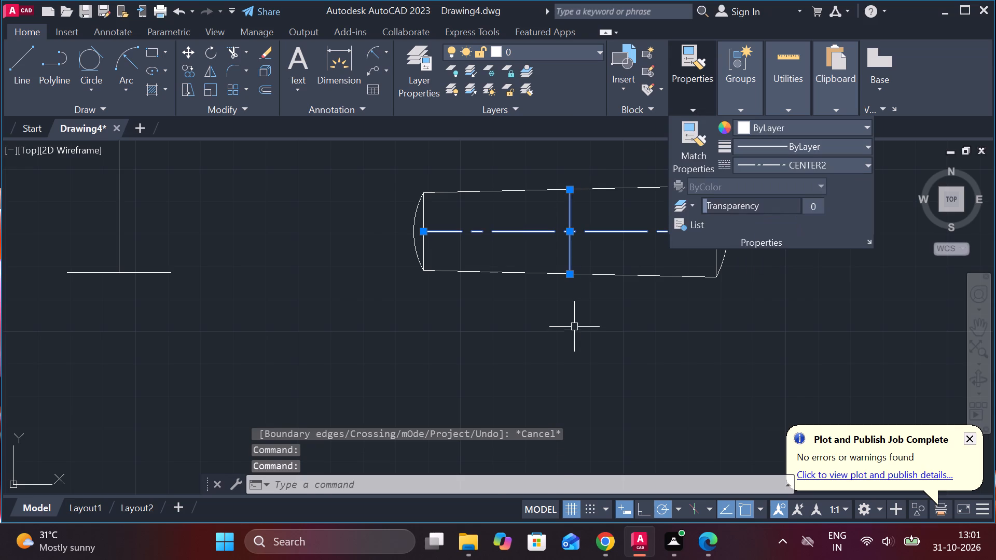
{"action": "left_click", "coordinate": [575, 326]}
{"action": "key", "text": "Escape"}
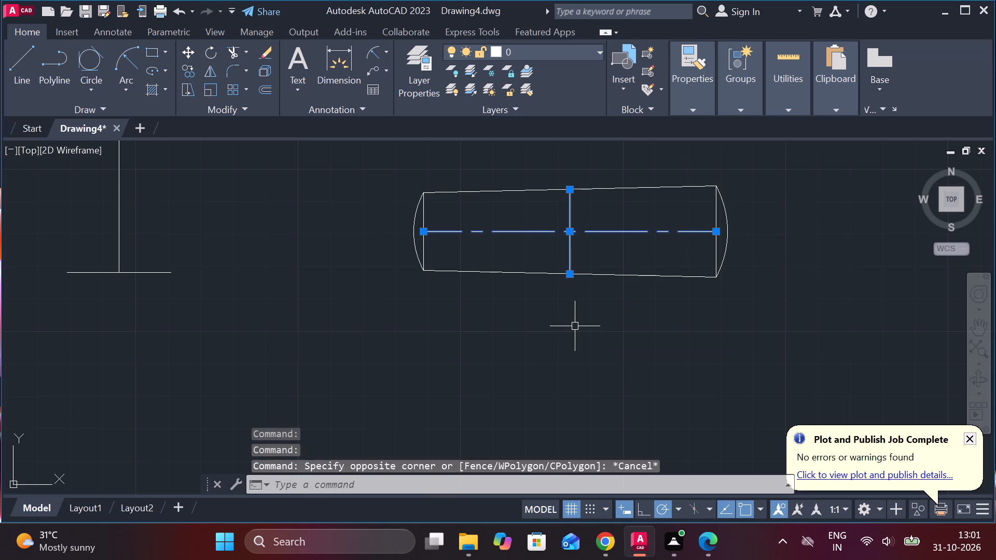
{"action": "key", "text": "Escape"}
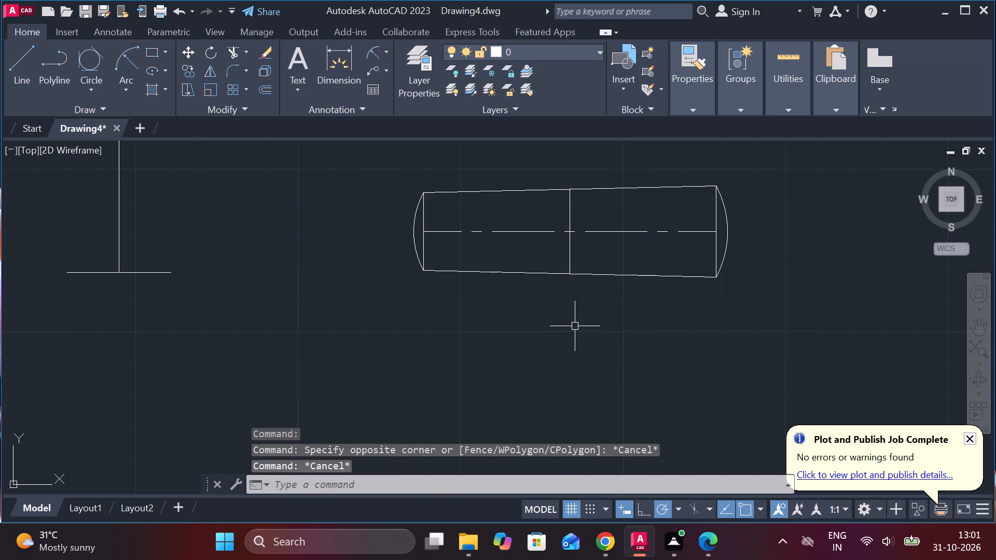
Draw a 6 diameter circle centred where the horizontal centre line meets the 24 long vertical edge.
{"action": "type", "text": "C"}
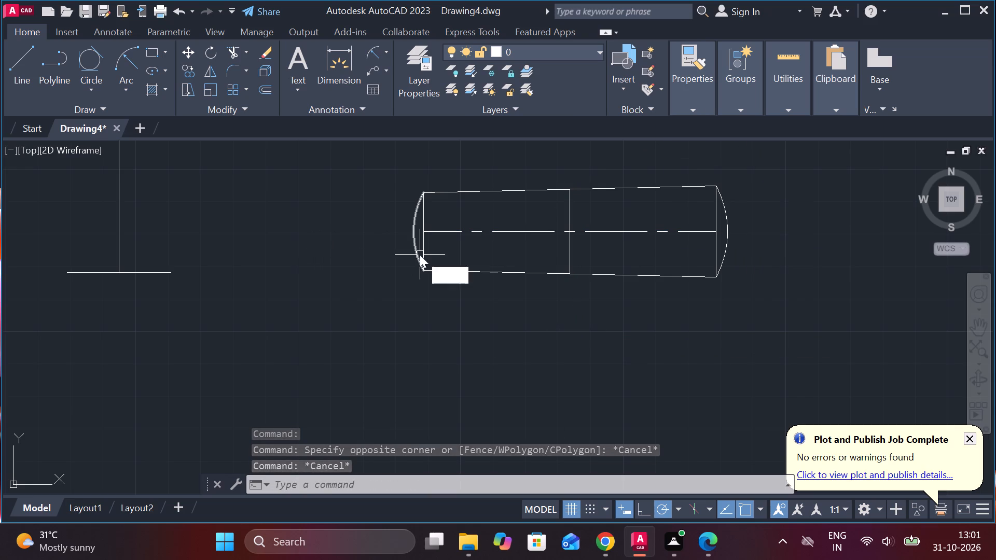
{"action": "key", "text": "space"}
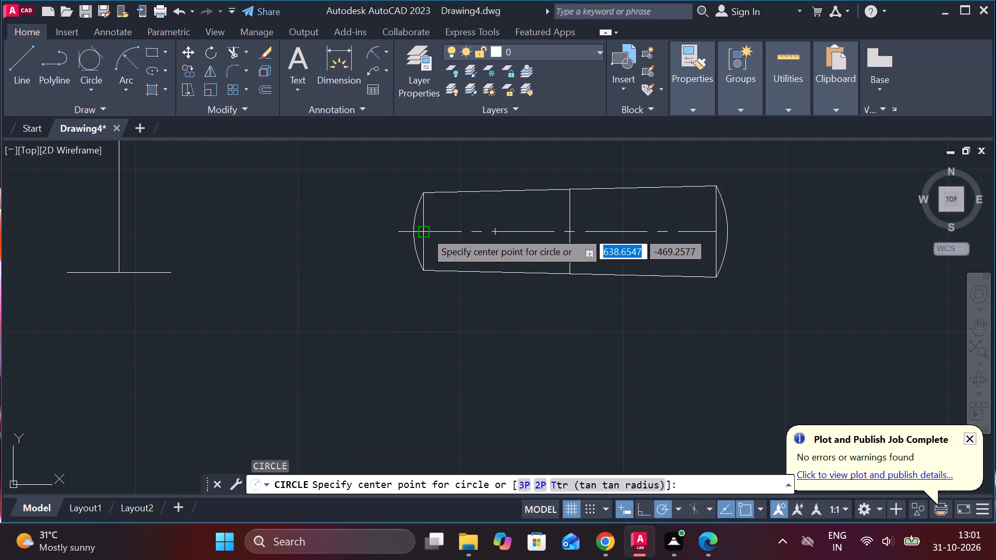
{"action": "left_click", "coordinate": [425, 231]}
{"action": "scroll", "coordinate": [424, 230], "scroll_direction": "up", "scroll_amount": 3}
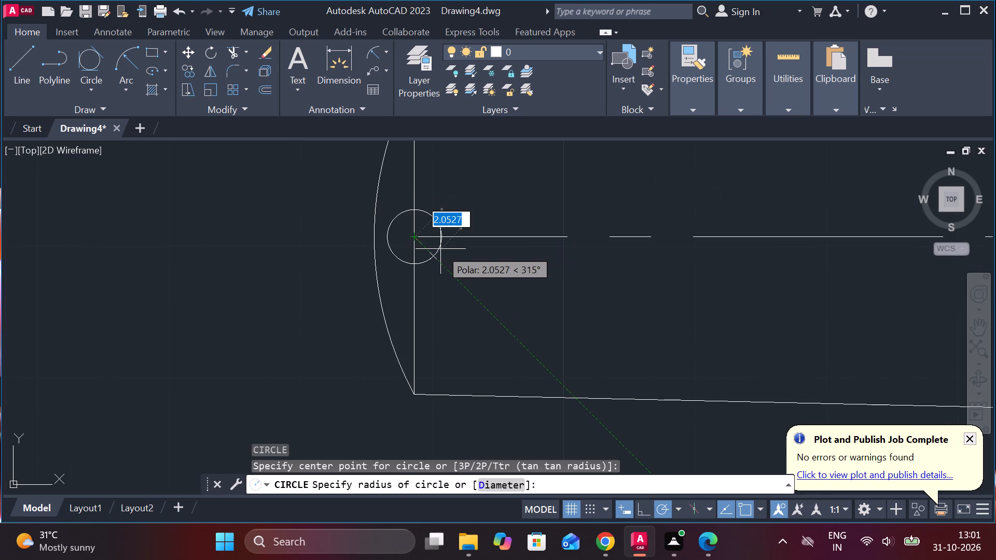
{"action": "key", "text": "d"}
{"action": "key", "text": "Return"}
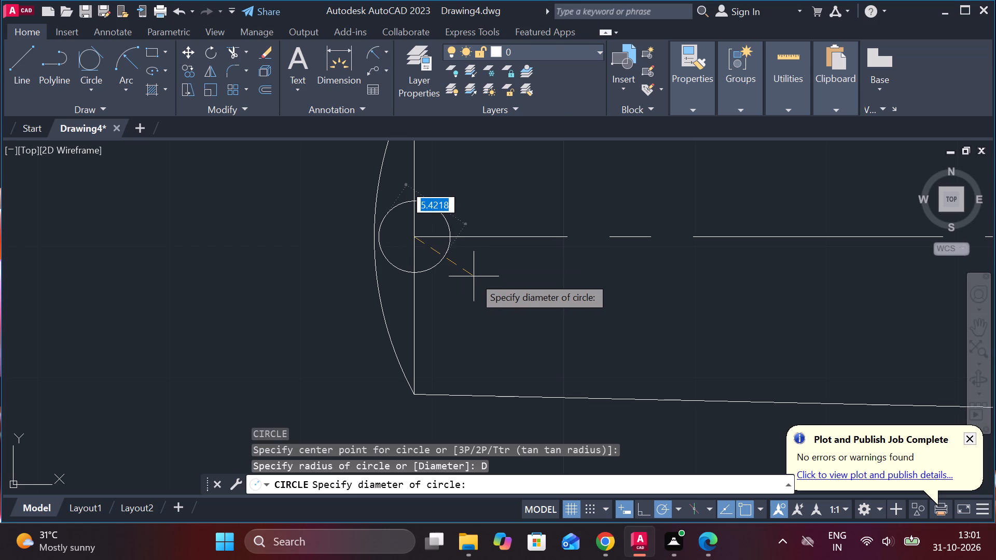
{"action": "key", "text": "6"}
{"action": "key", "text": "Return"}
Move the 6 diameter circle 10 along the centre line towards the middle vertical line.
{"action": "scroll", "coordinate": [474, 276], "scroll_direction": "down", "scroll_amount": 3}
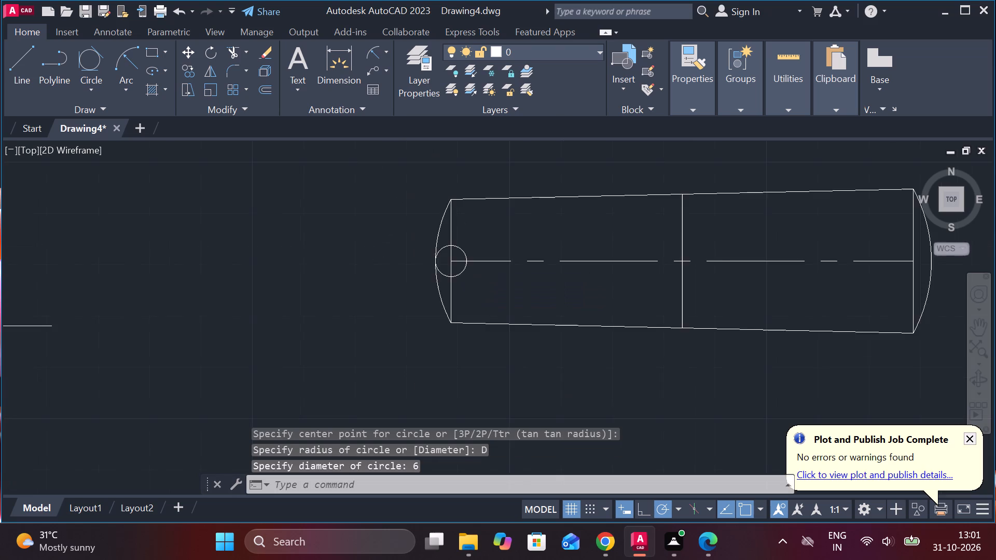
{"action": "left_click", "coordinate": [465, 263]}
{"action": "key", "text": "m"}
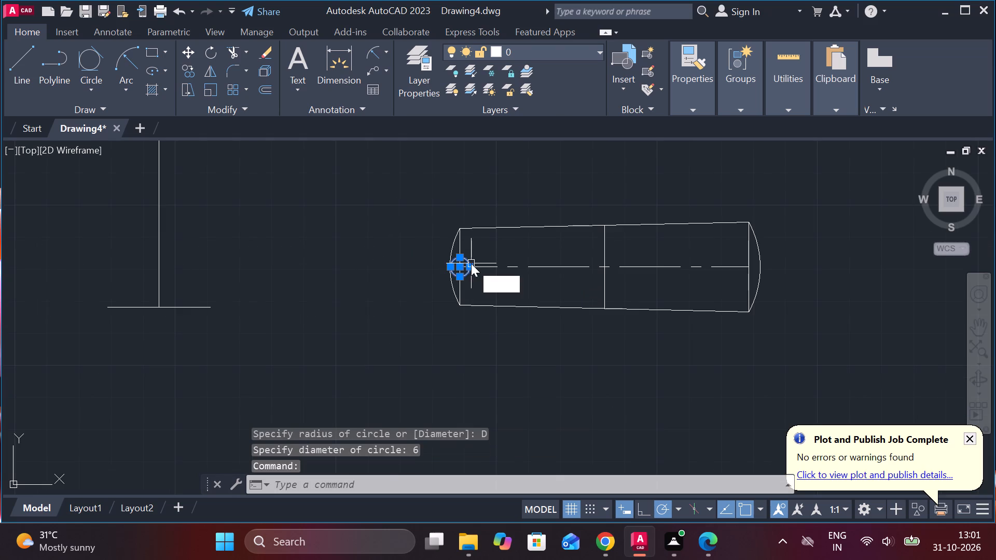
{"action": "key", "text": "Return"}
{"action": "scroll", "coordinate": [471, 263], "scroll_direction": "up", "scroll_amount": 2}
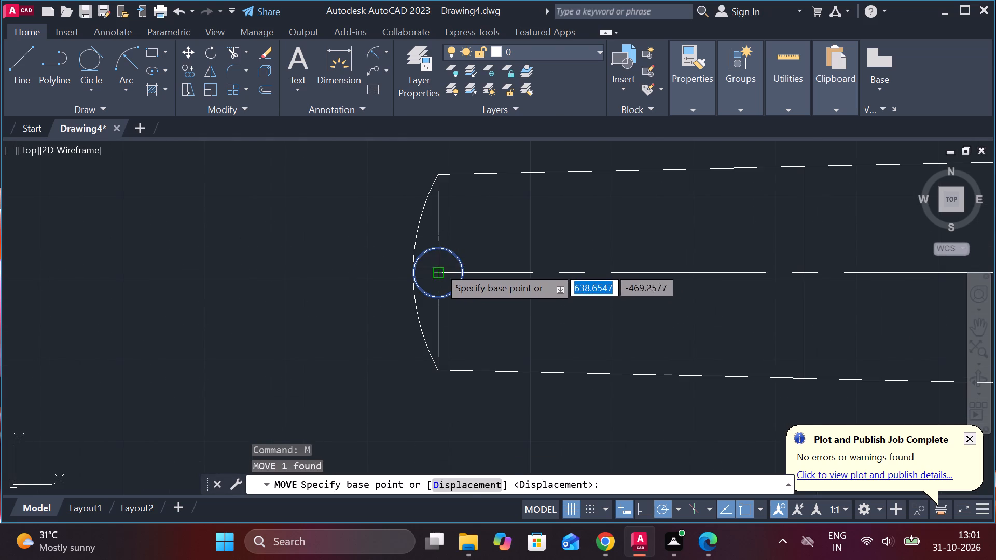
{"action": "left_click", "coordinate": [438, 267]}
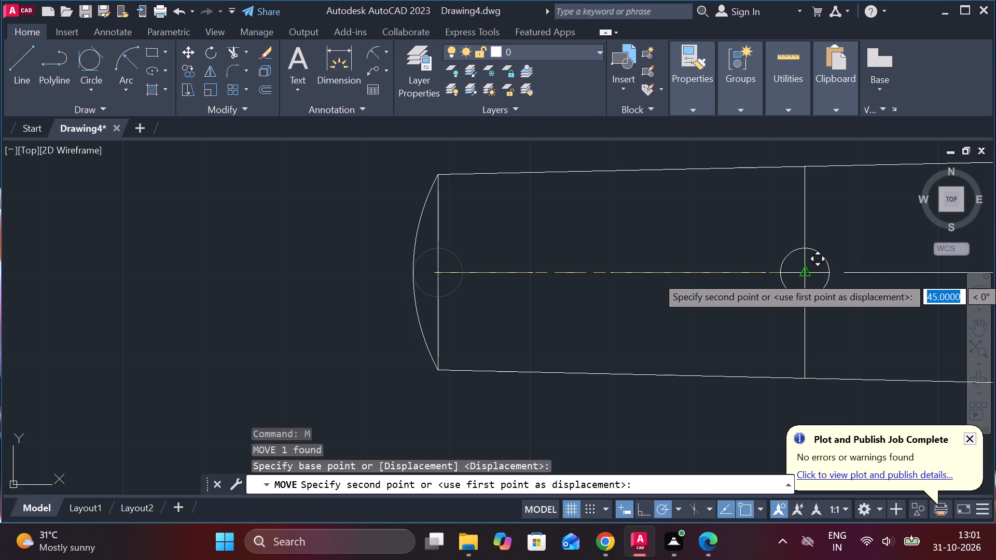
{"action": "key", "text": "1"}
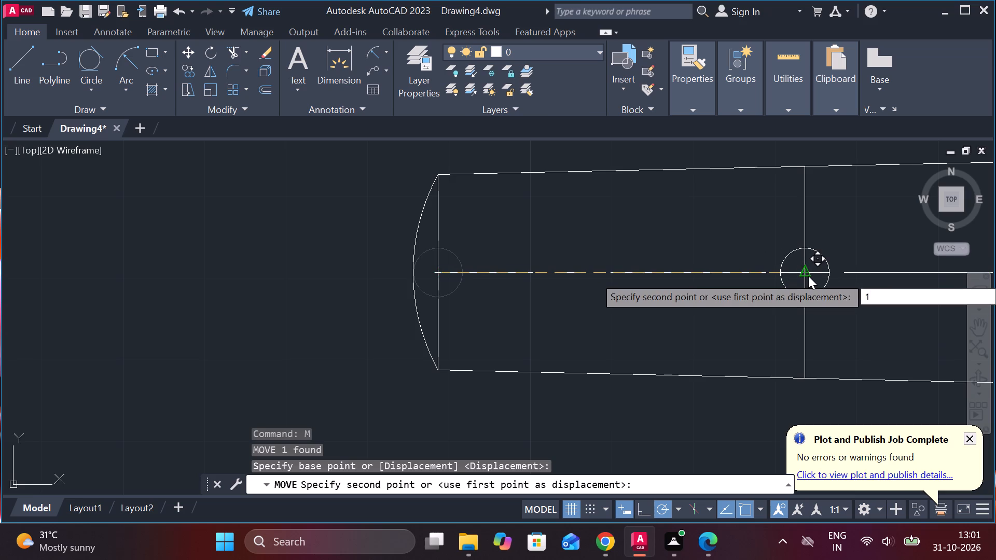
{"action": "key", "text": "0"}
{"action": "key", "text": "Return"}
{"action": "key", "text": "Escape"}
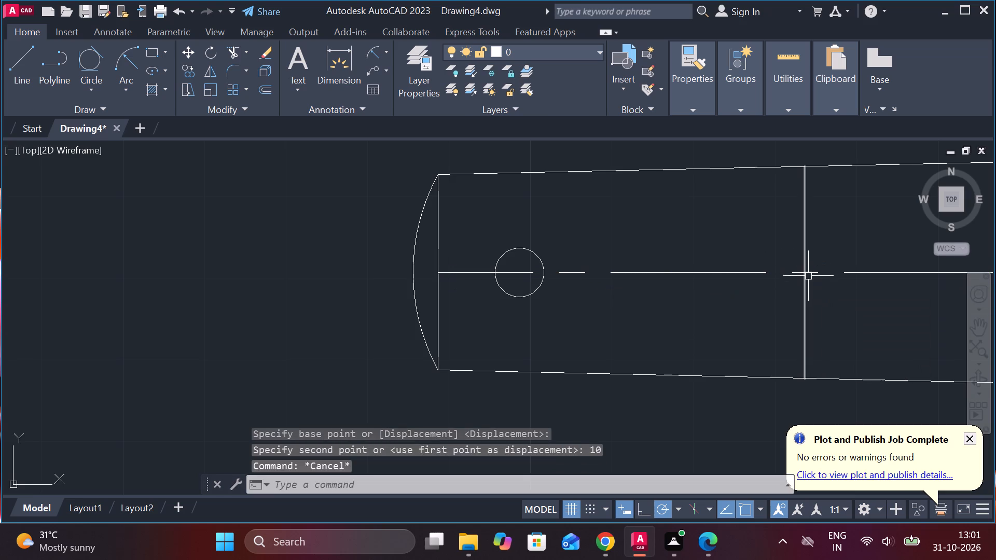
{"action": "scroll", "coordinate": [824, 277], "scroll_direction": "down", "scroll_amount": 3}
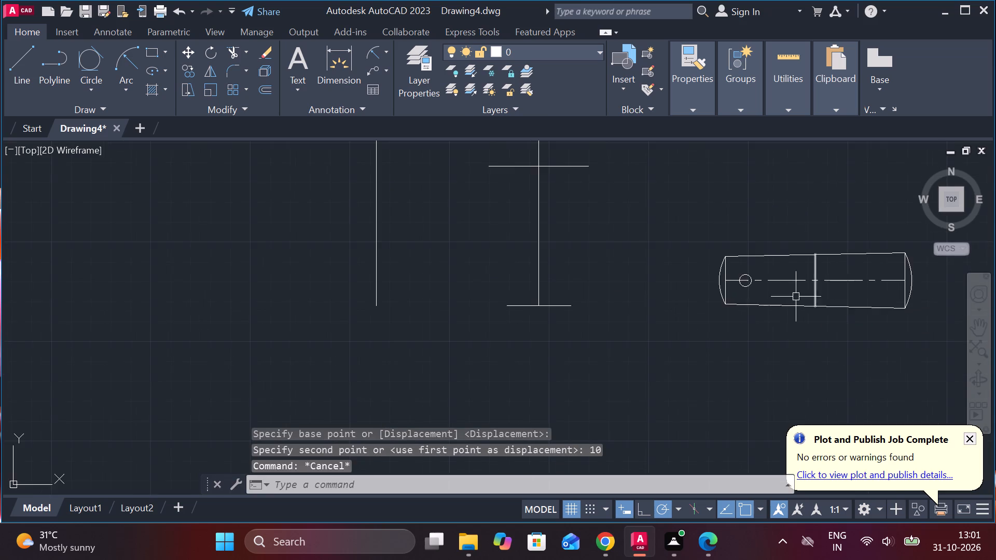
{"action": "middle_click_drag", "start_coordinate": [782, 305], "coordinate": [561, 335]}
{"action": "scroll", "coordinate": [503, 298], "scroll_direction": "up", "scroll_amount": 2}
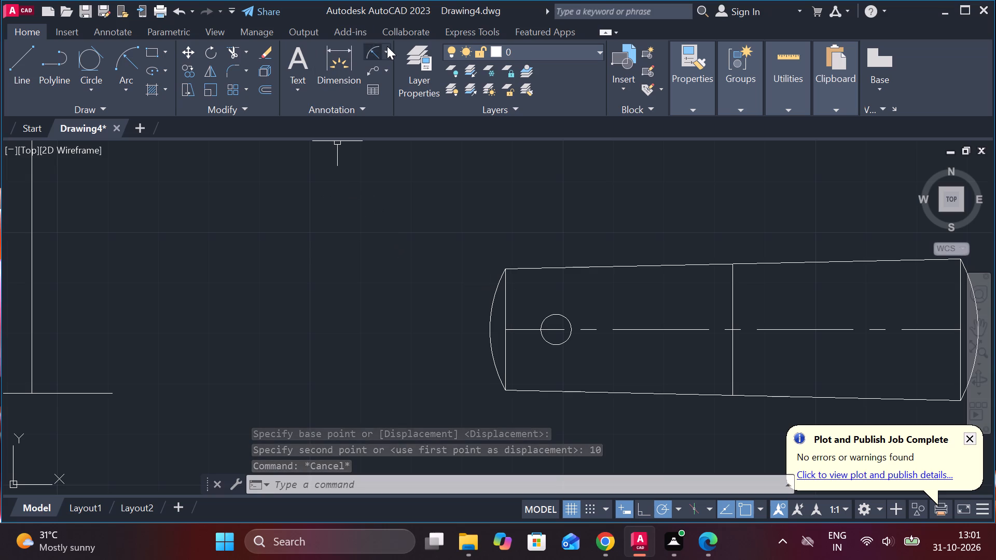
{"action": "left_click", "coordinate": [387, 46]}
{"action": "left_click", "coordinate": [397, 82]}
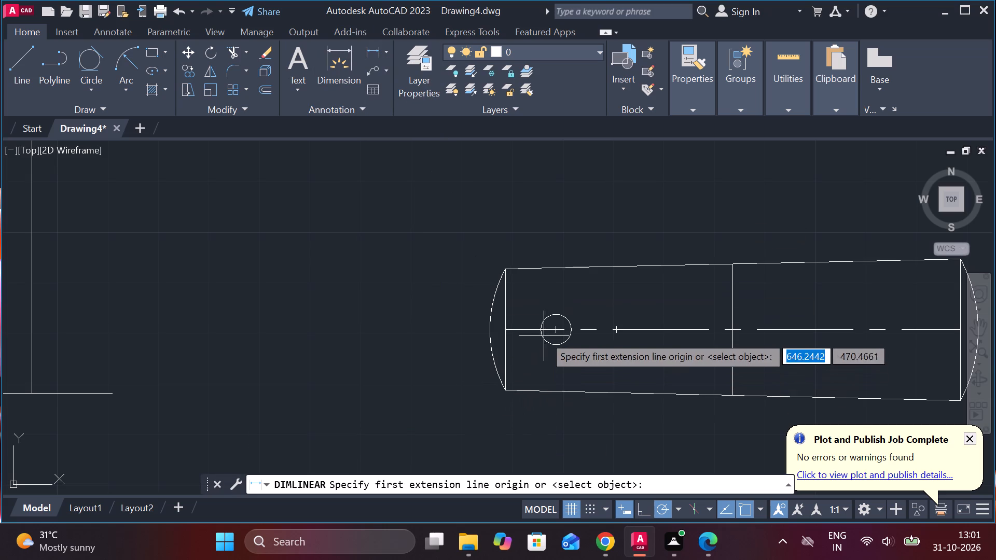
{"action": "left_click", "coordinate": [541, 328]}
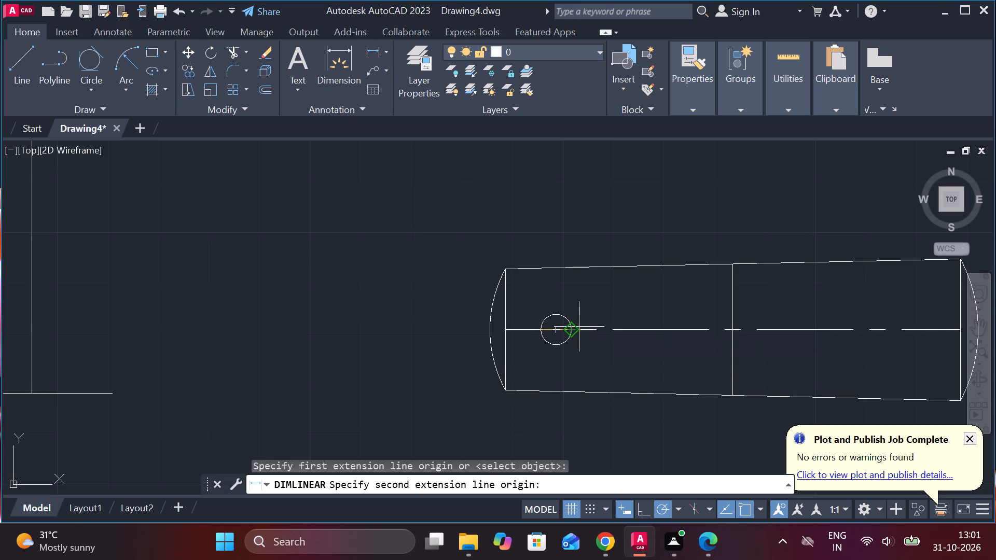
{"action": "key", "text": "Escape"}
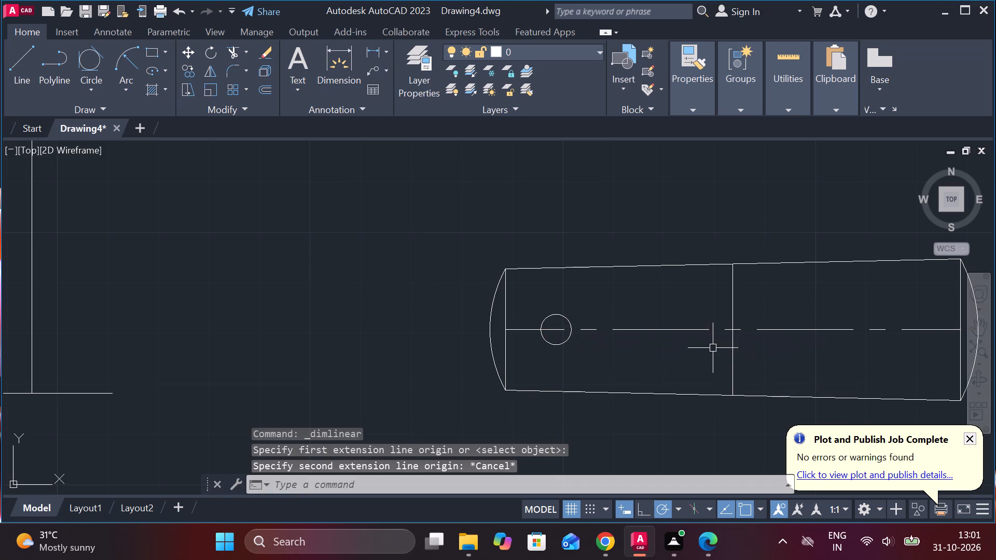
Draw a two-point circle of diameter 10 downward from the upper end of the middle vertical line.
{"action": "middle_click_drag", "start_coordinate": [674, 348], "coordinate": [617, 341]}
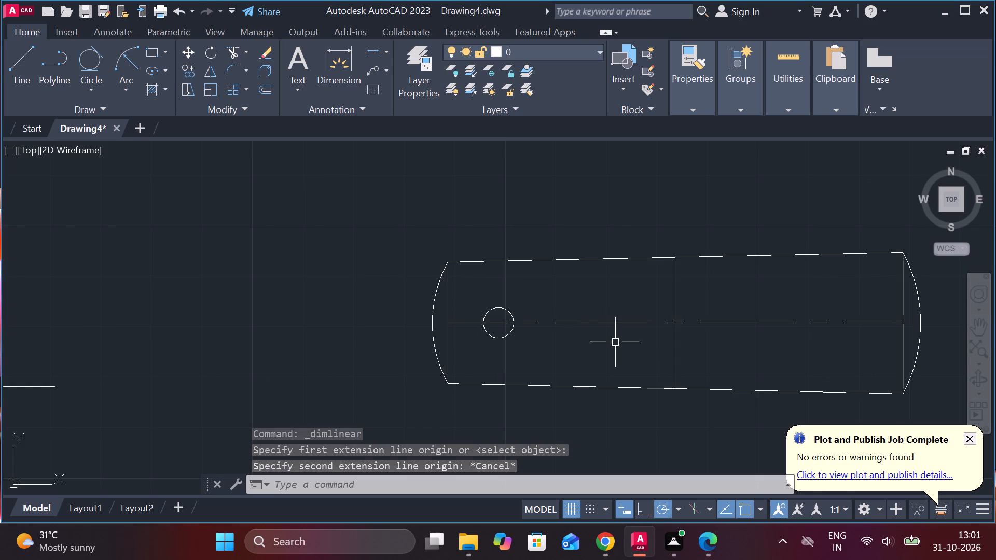
{"action": "key", "text": "c"}
{"action": "key", "text": "Return"}
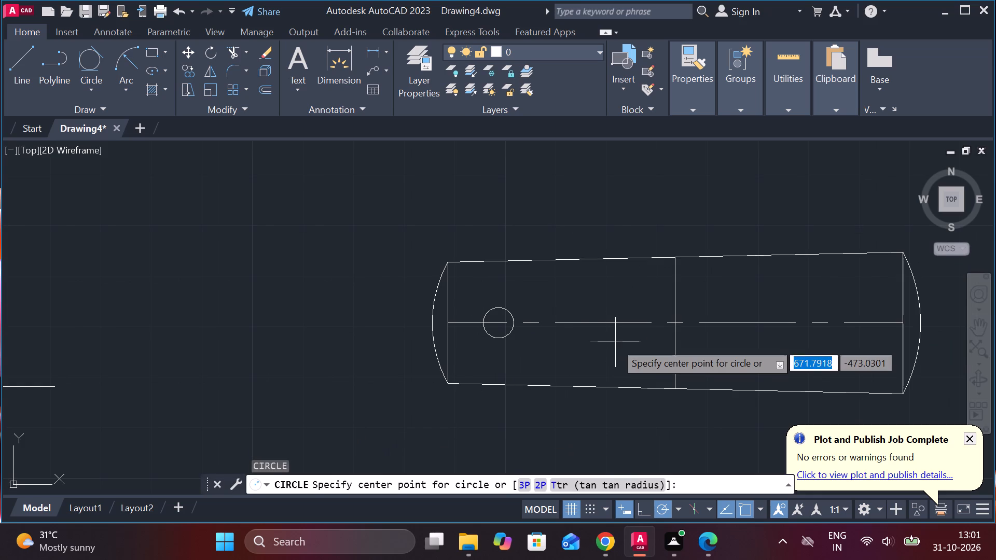
{"action": "left_click", "coordinate": [539, 485]}
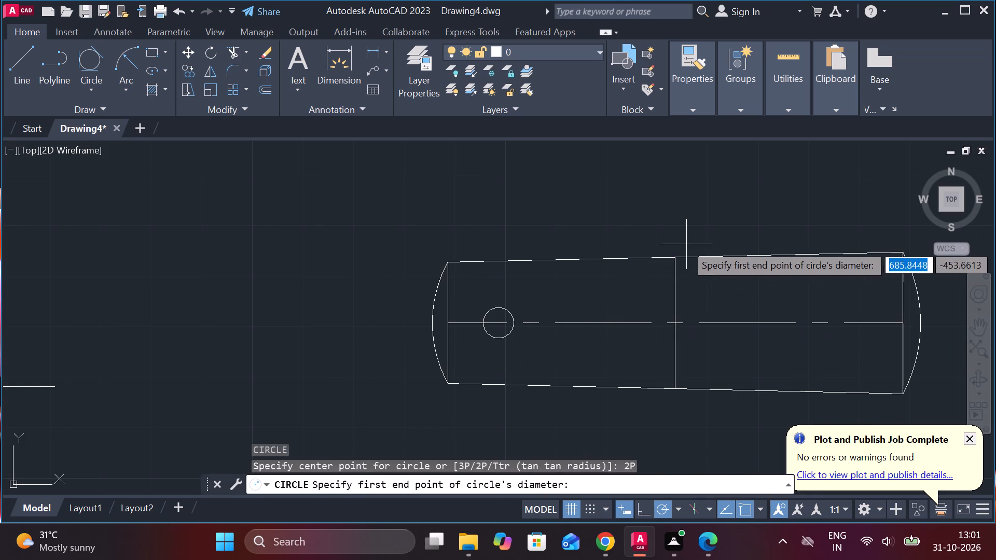
{"action": "left_click", "coordinate": [677, 256]}
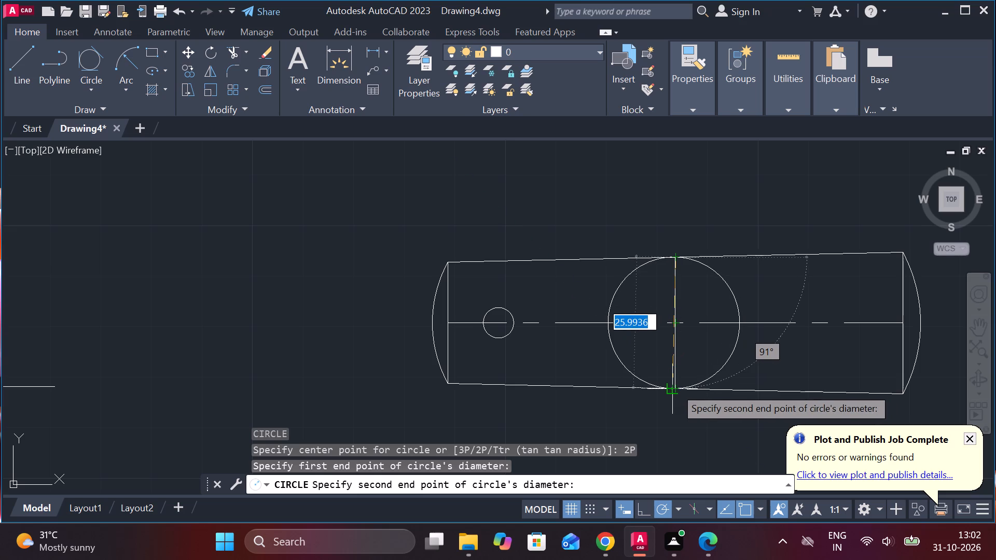
{"action": "scroll", "coordinate": [683, 376], "scroll_direction": "up", "scroll_amount": 2}
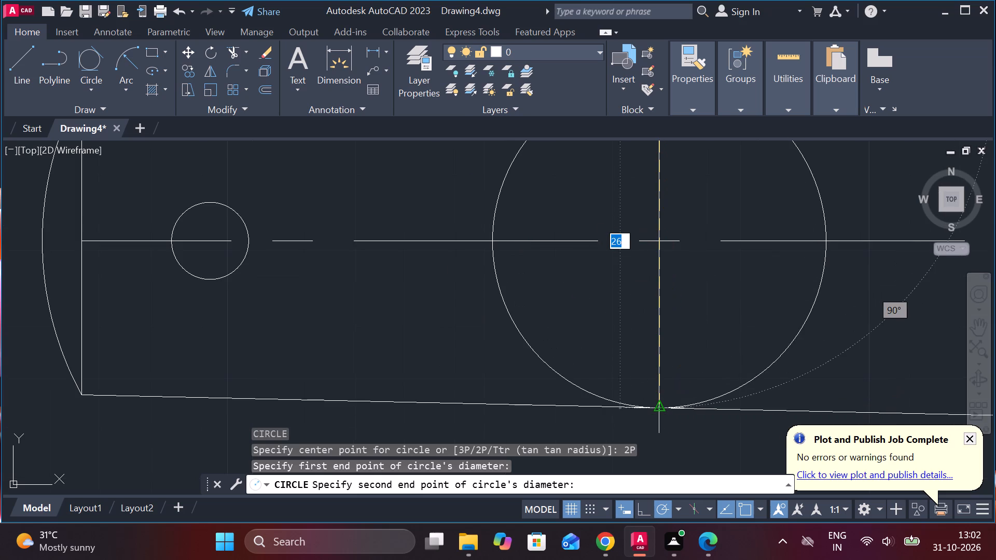
{"action": "type", "text": "10"}
{"action": "key", "text": "Return"}
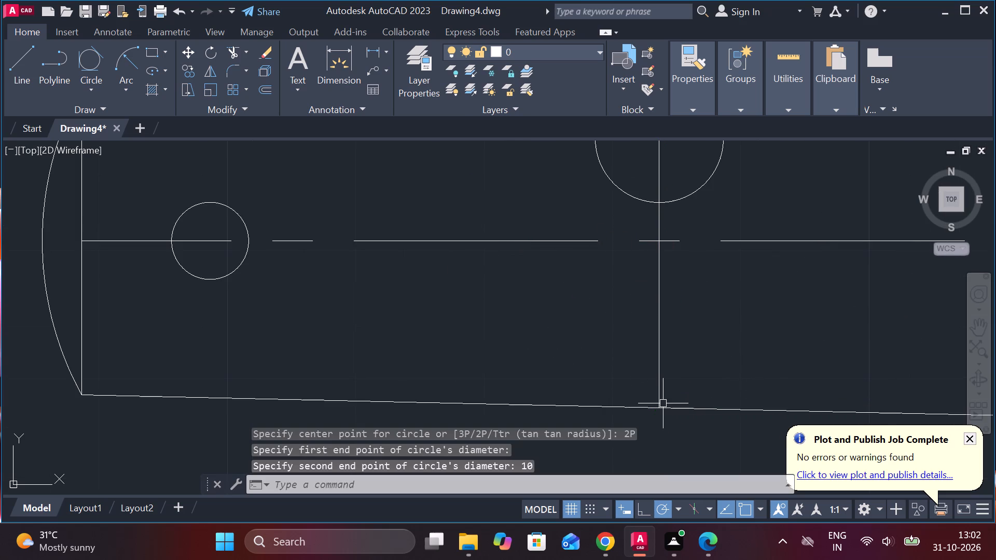
{"action": "scroll", "coordinate": [653, 332], "scroll_direction": "down", "scroll_amount": 1}
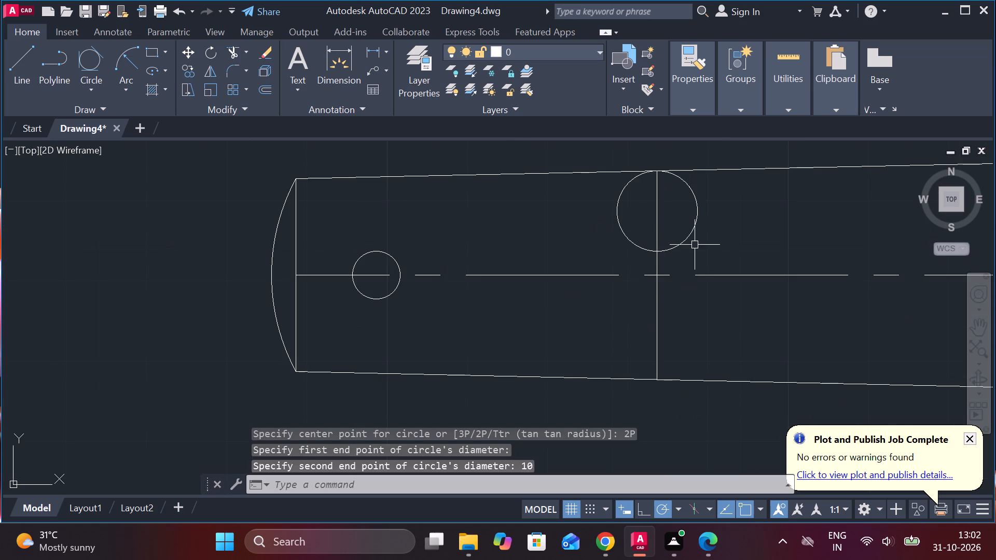
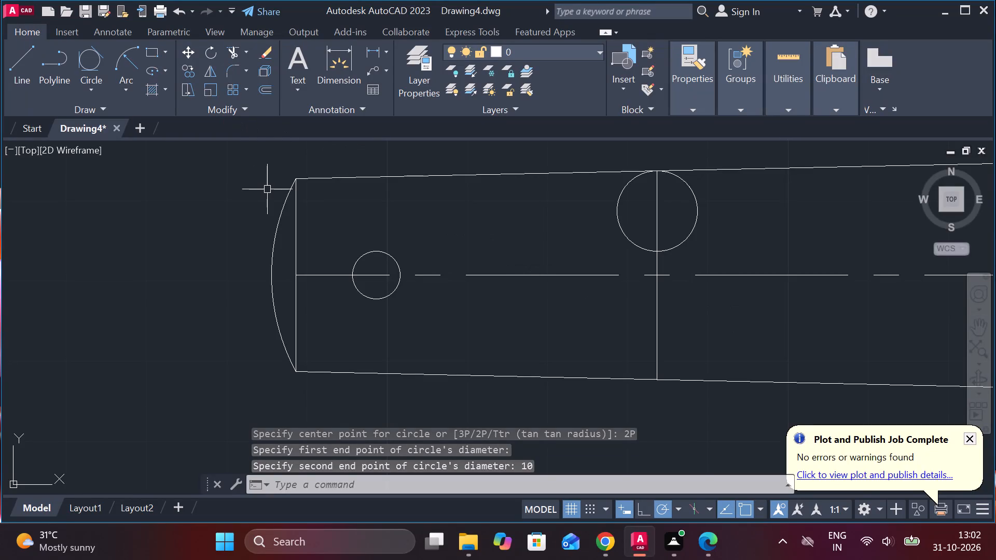
Start another circle for the tapered piece with the Circle command.
{"action": "key", "text": "c"}
{"action": "key", "text": "Return"}
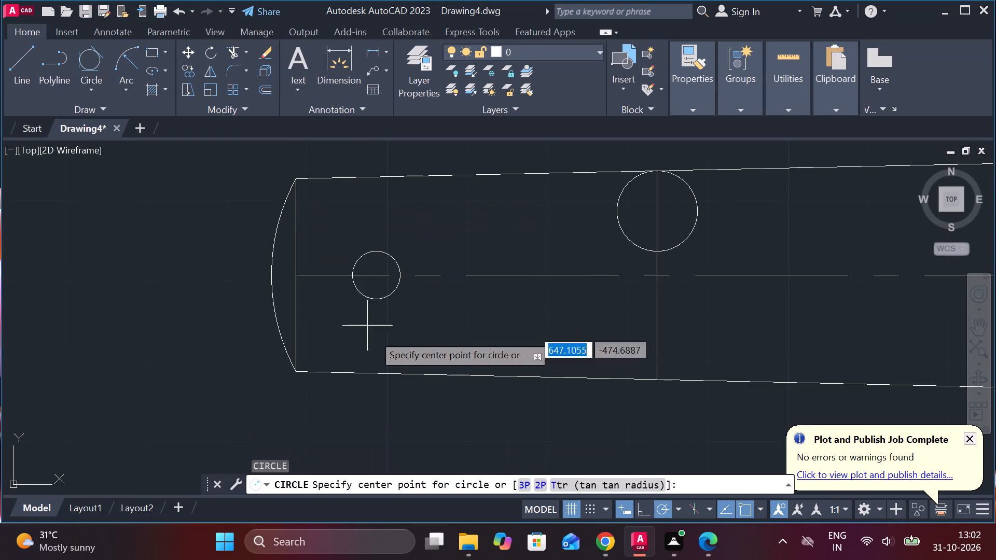
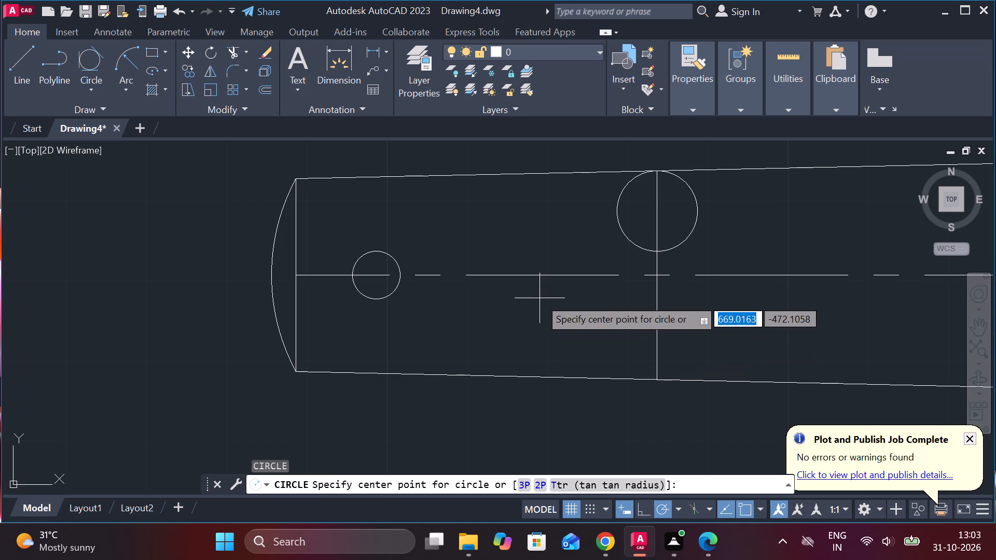
Draw a two-point circle of diameter 10 upward from the lower end of the tapered piece's vertical middle line.
{"action": "left_click", "coordinate": [660, 376]}
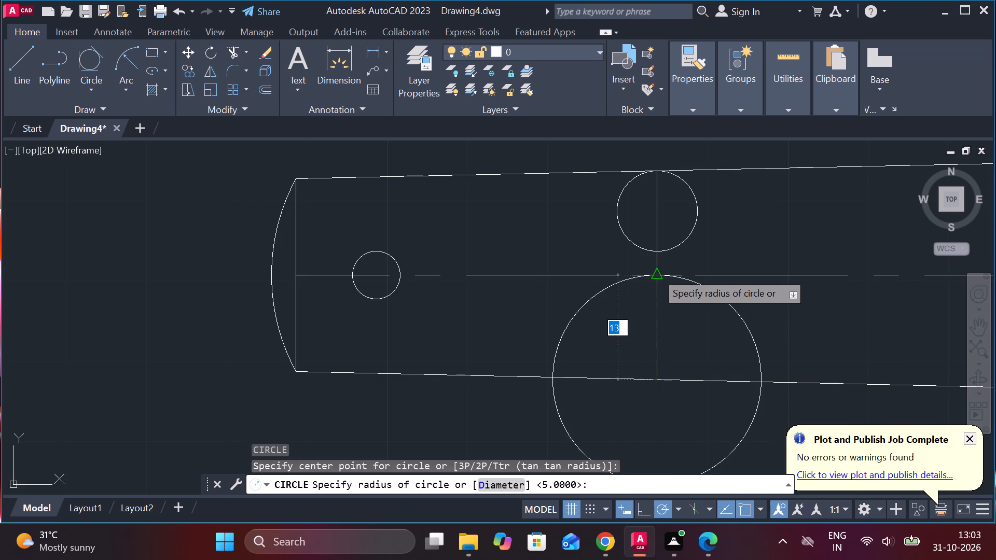
{"action": "key", "text": "Escape"}
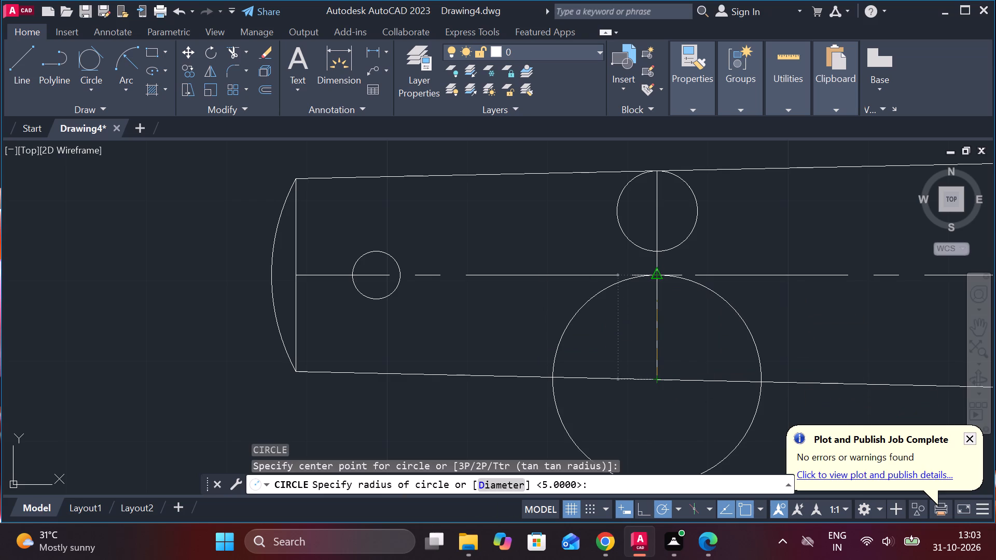
{"action": "key", "text": "c"}
{"action": "key", "text": "Return"}
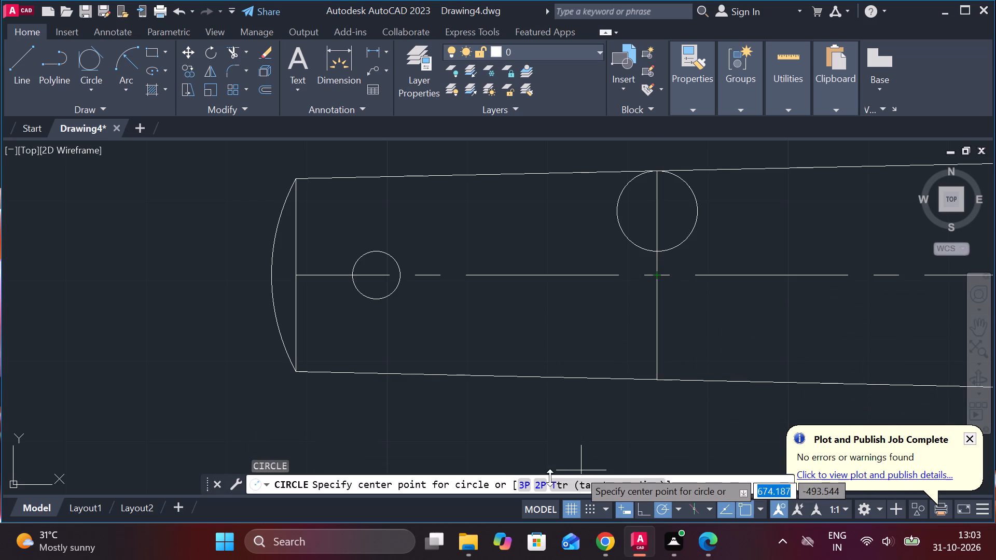
{"action": "left_click_drag", "start_coordinate": [543, 479], "coordinate": [549, 479]}
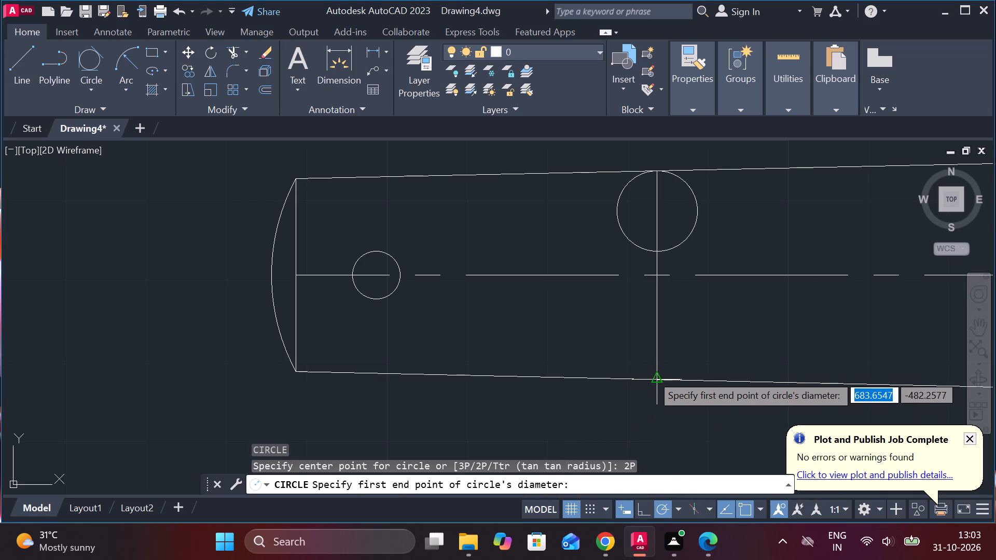
{"action": "left_click", "coordinate": [652, 374]}
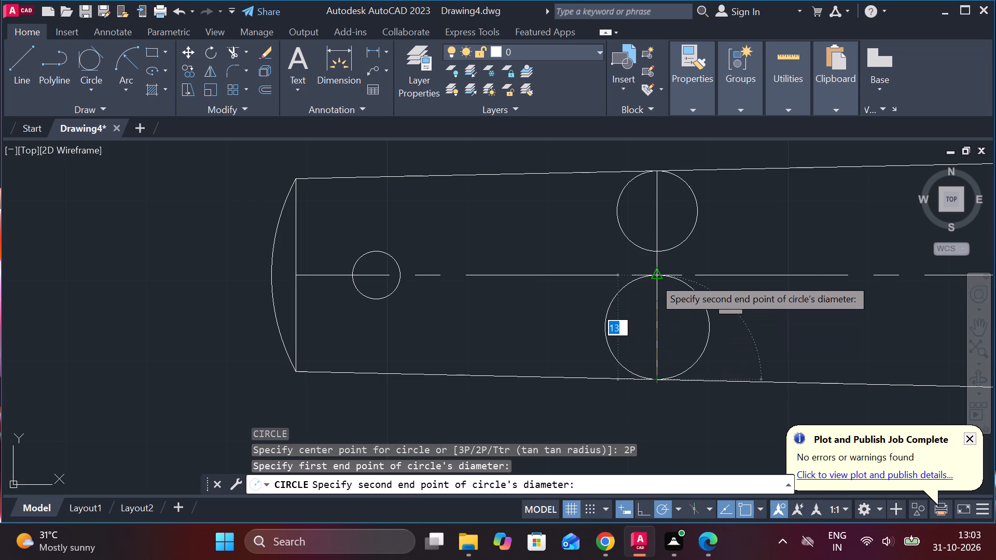
{"action": "type", "text": "10"}
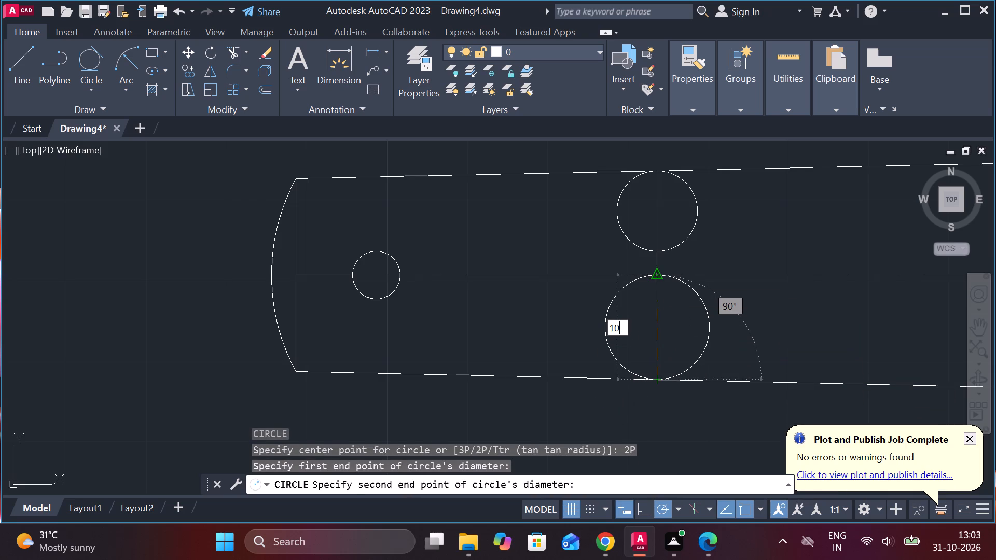
{"action": "key", "text": "Return"}
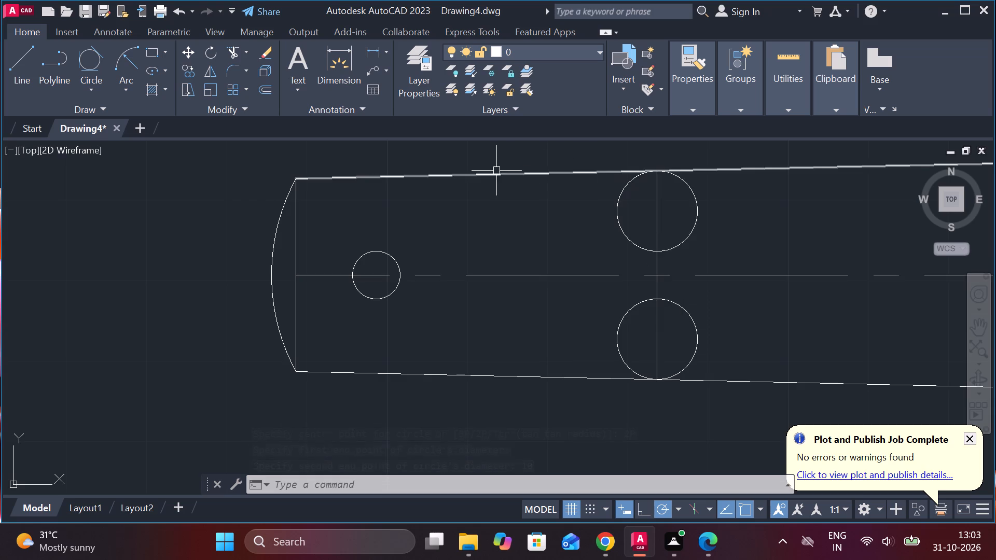
Draw a tangent line joining the right sides of the two 10 diameter circles.
{"action": "key", "text": "l"}
{"action": "key", "text": "Return"}
{"action": "type", "text": "TAN"}
{"action": "key", "text": "Return"}
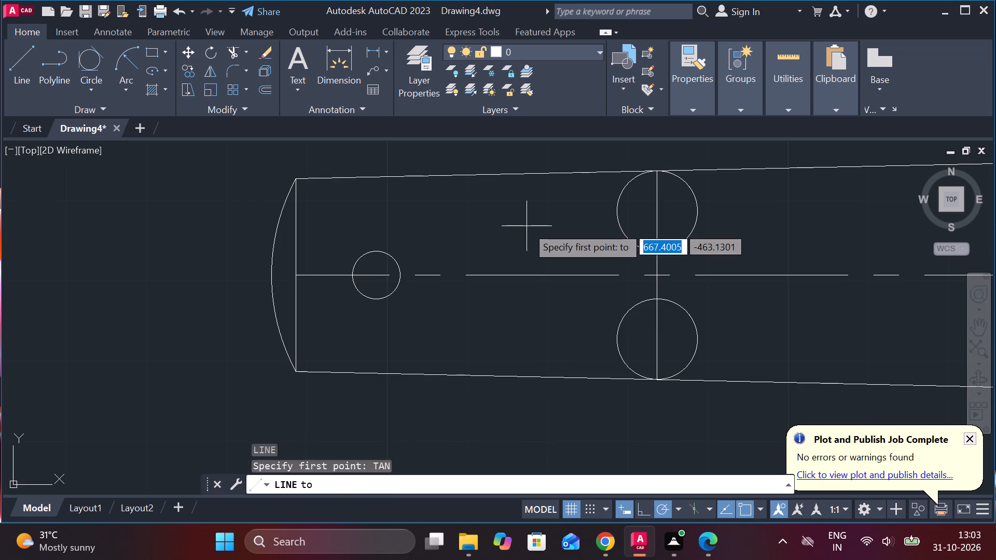
{"action": "left_click", "coordinate": [706, 213]}
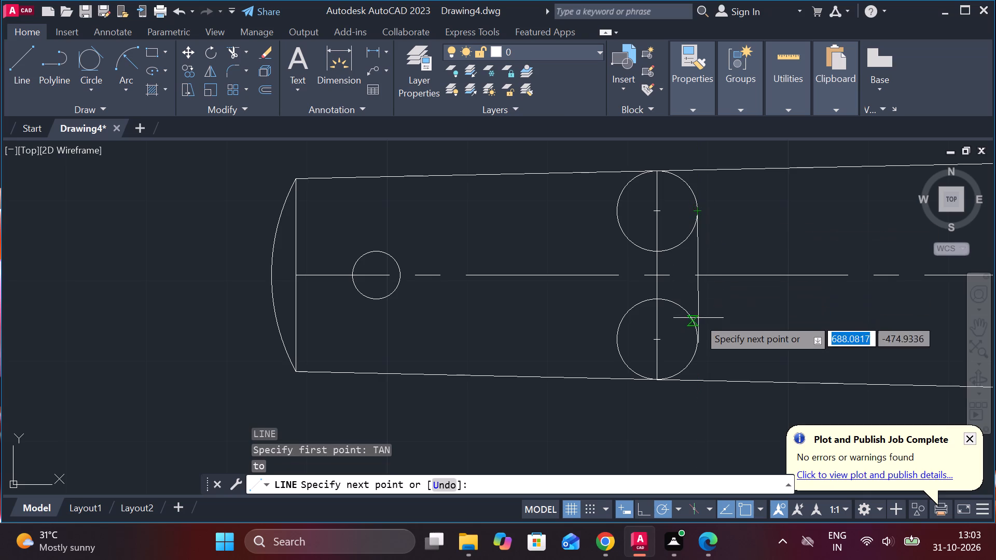
{"action": "left_click", "coordinate": [698, 338]}
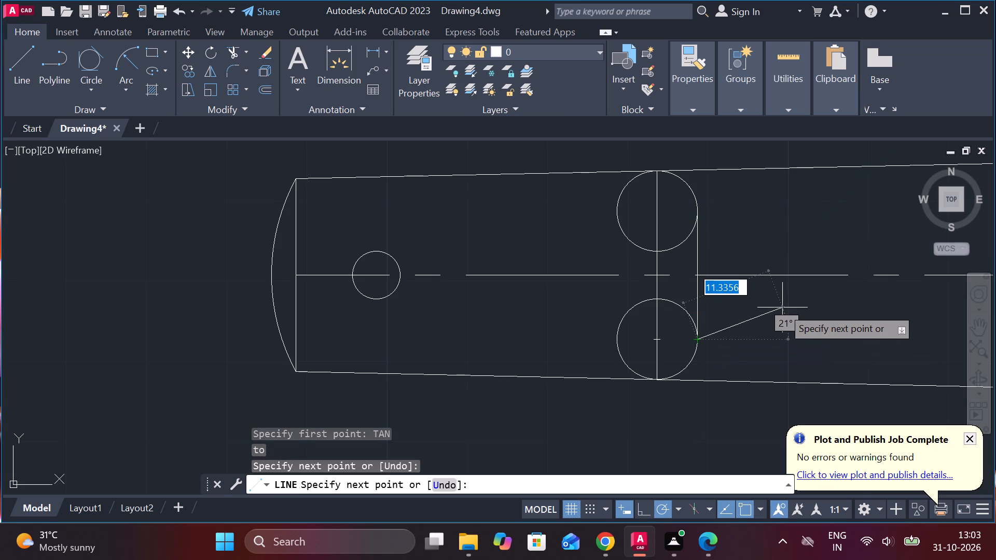
{"action": "key", "text": "Escape"}
Draw a second tangent line joining the left sides of the two 10 diameter circles.
{"action": "key", "text": "l"}
{"action": "key", "text": "Return"}
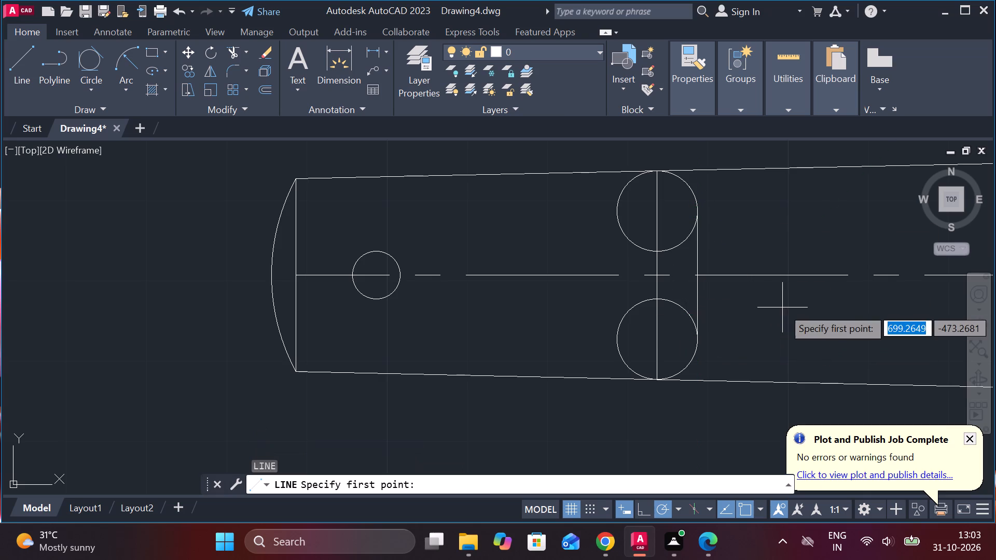
{"action": "type", "text": "TAN"}
{"action": "key", "text": "Return"}
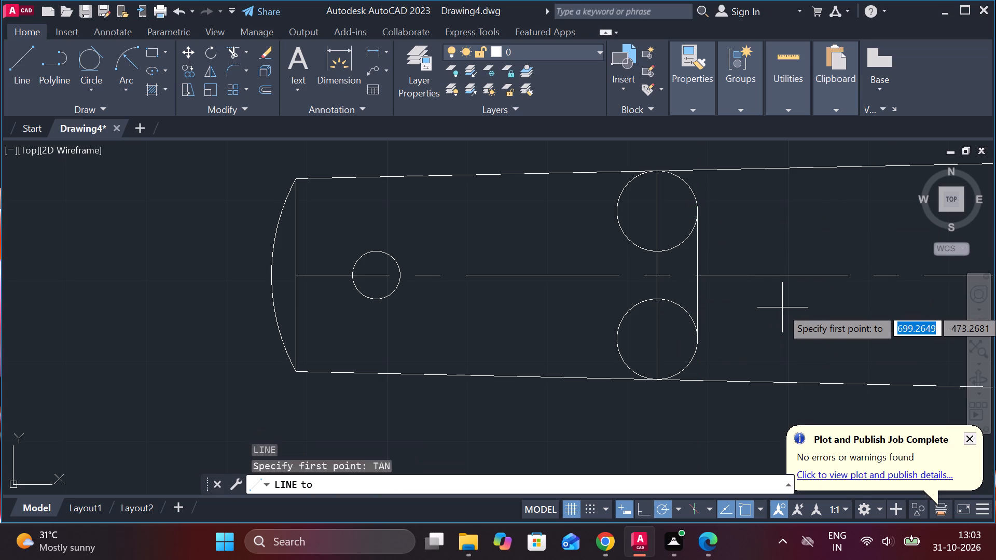
{"action": "left_click", "coordinate": [624, 202]}
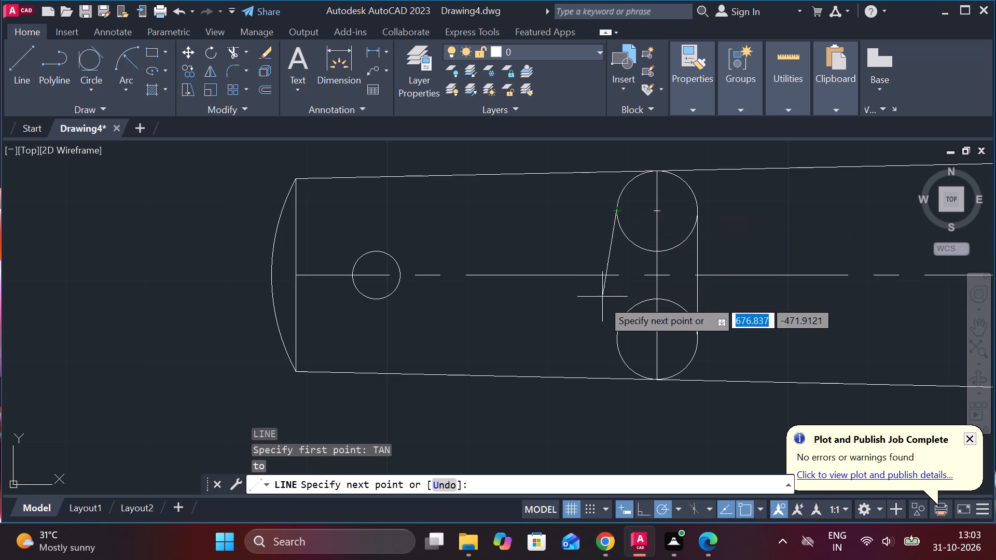
{"action": "type", "text": "TAM"}
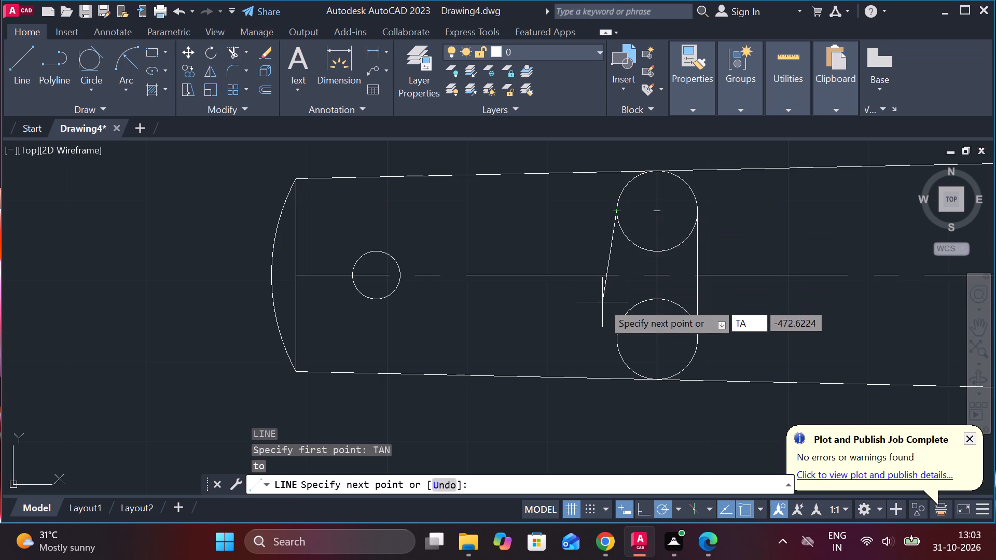
{"action": "key", "text": "BackSpace"}
{"action": "key", "text": "n"}
{"action": "key", "text": "Return"}
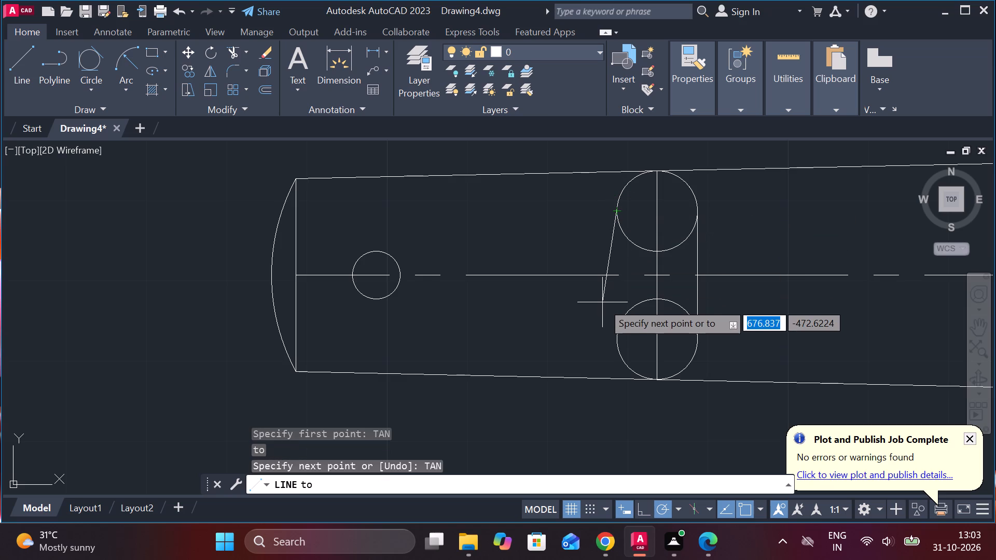
{"action": "left_click", "coordinate": [619, 324]}
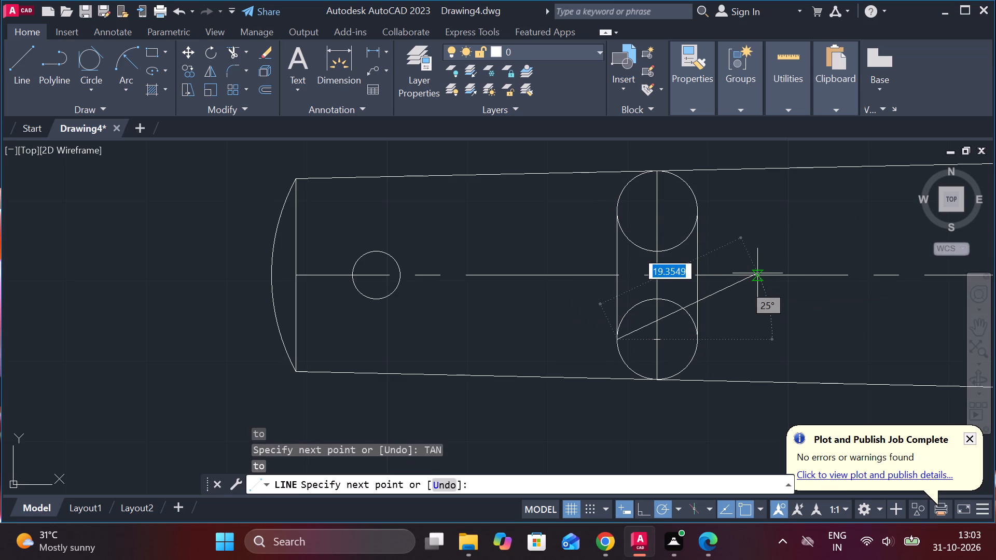
{"action": "key", "text": "Escape"}
Trim the inner halves of both circles to leave a vertical slot outline with rounded ends.
{"action": "type", "text": "TR"}
{"action": "key", "text": "space"}
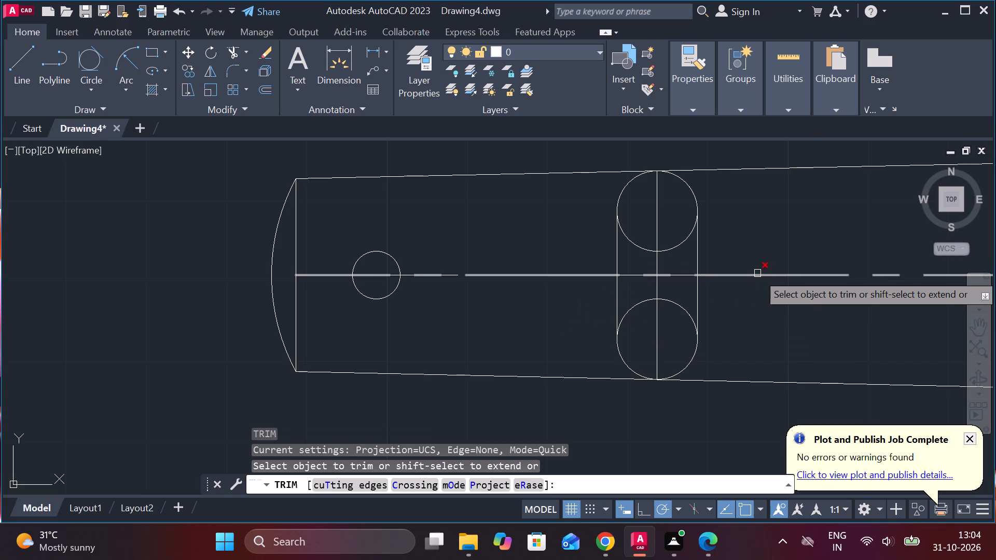
{"action": "left_click", "coordinate": [642, 249]}
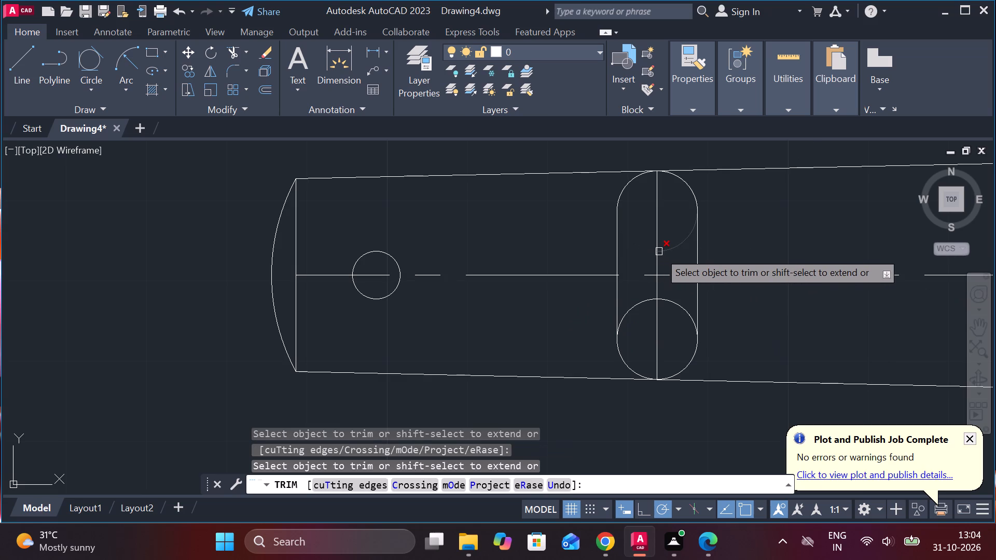
{"action": "left_click", "coordinate": [667, 250]}
{"action": "left_click", "coordinate": [666, 305]}
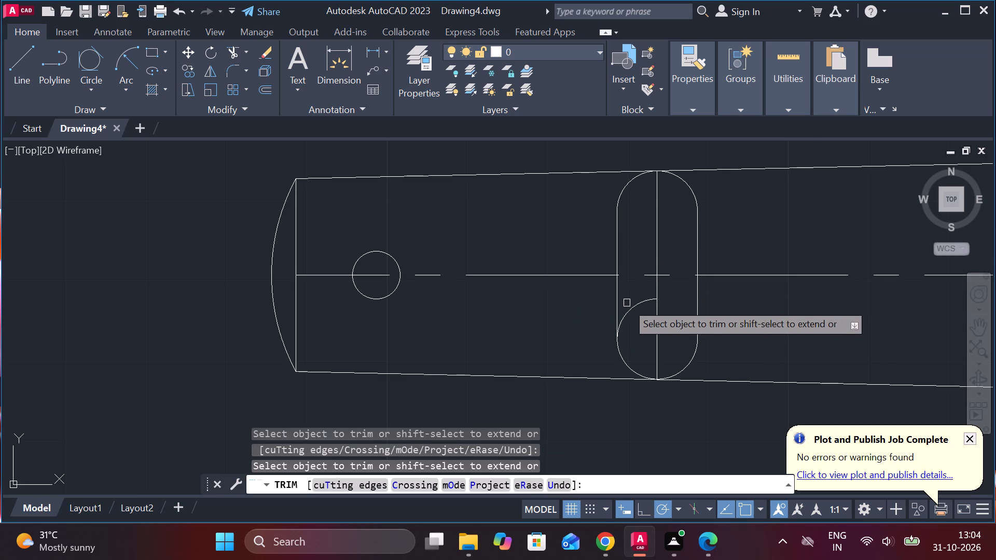
{"action": "left_click", "coordinate": [635, 313]}
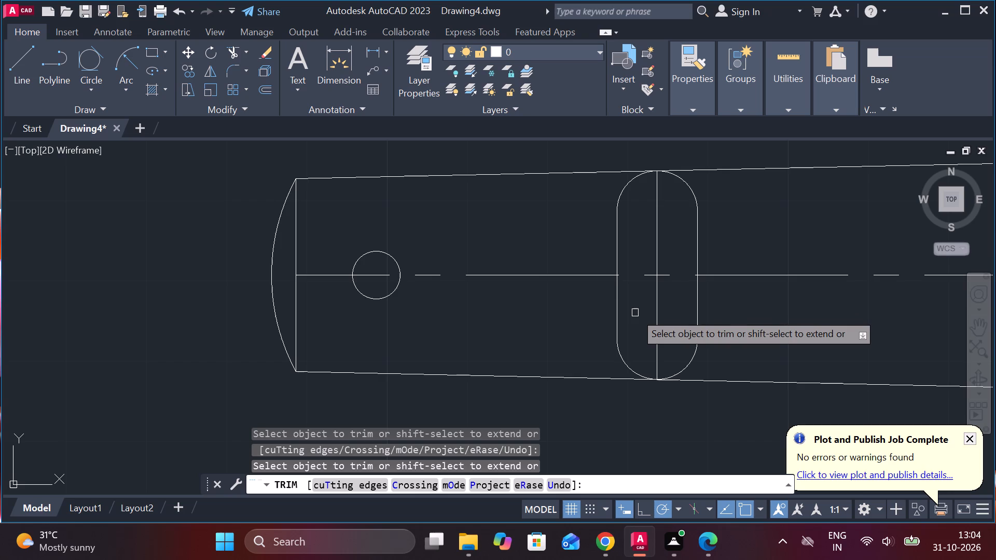
{"action": "scroll", "coordinate": [635, 313], "scroll_direction": "down", "scroll_amount": 3}
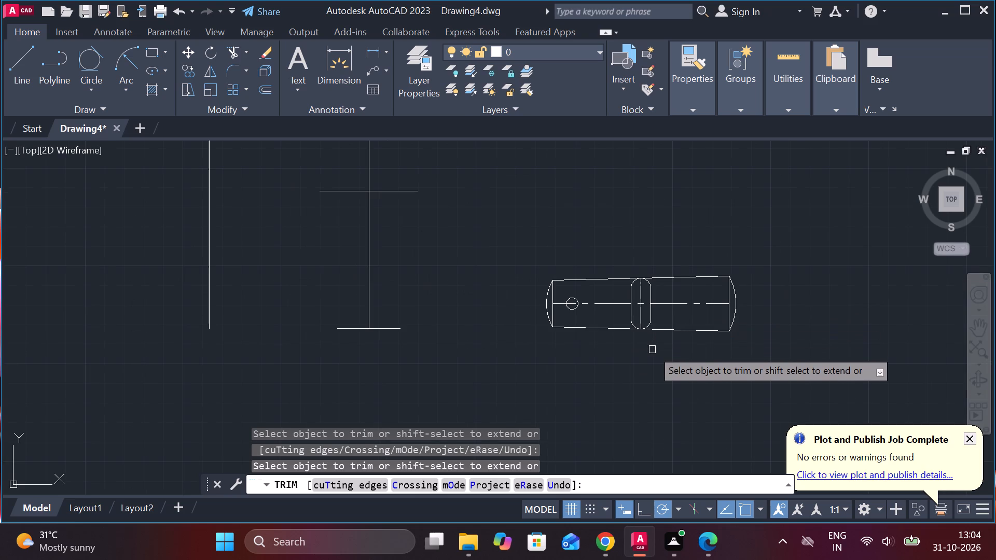
{"action": "key", "text": "Escape"}
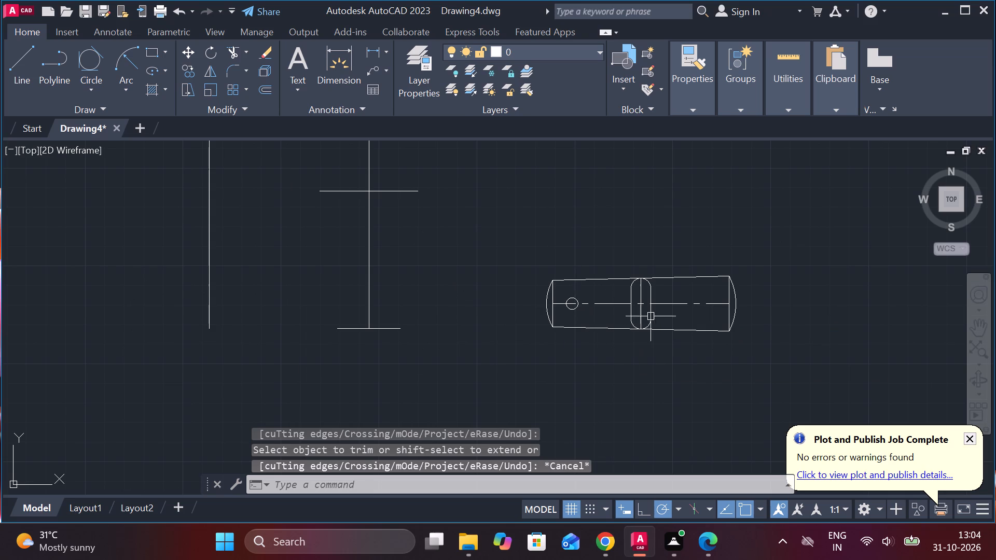
Hatch all four regions of the slot in the tapered piece with the ANSI31 pattern at scale 1.
{"action": "scroll", "coordinate": [651, 309], "scroll_direction": "up", "scroll_amount": 3}
{"action": "left_click", "coordinate": [639, 231]}
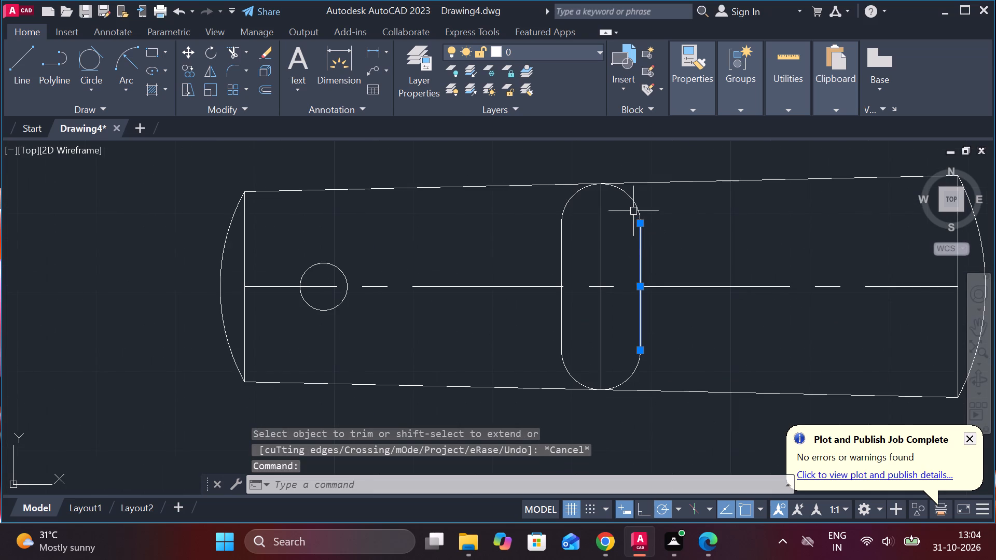
{"action": "left_click", "coordinate": [148, 92]}
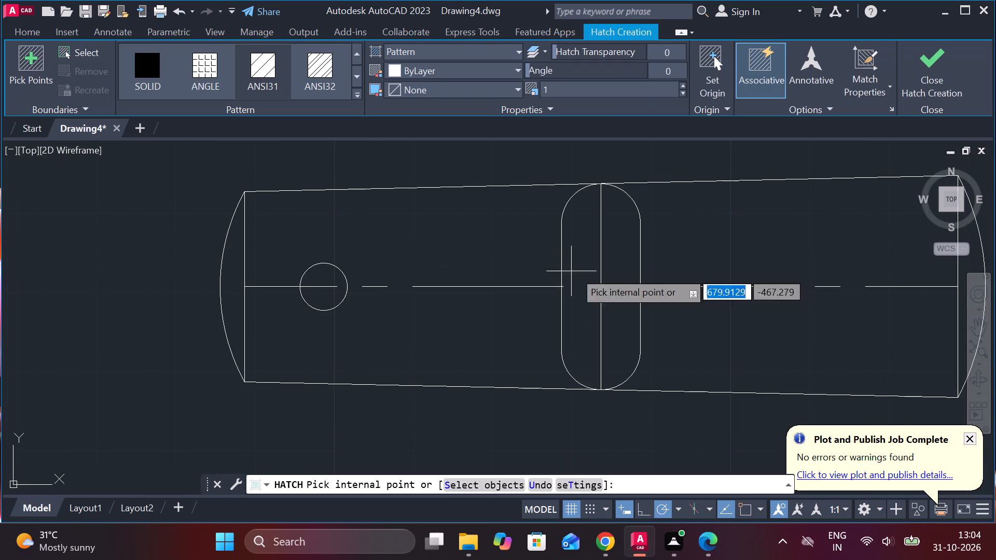
{"action": "left_click", "coordinate": [597, 234]}
{"action": "left_click", "coordinate": [629, 244]}
{"action": "left_click", "coordinate": [598, 331]}
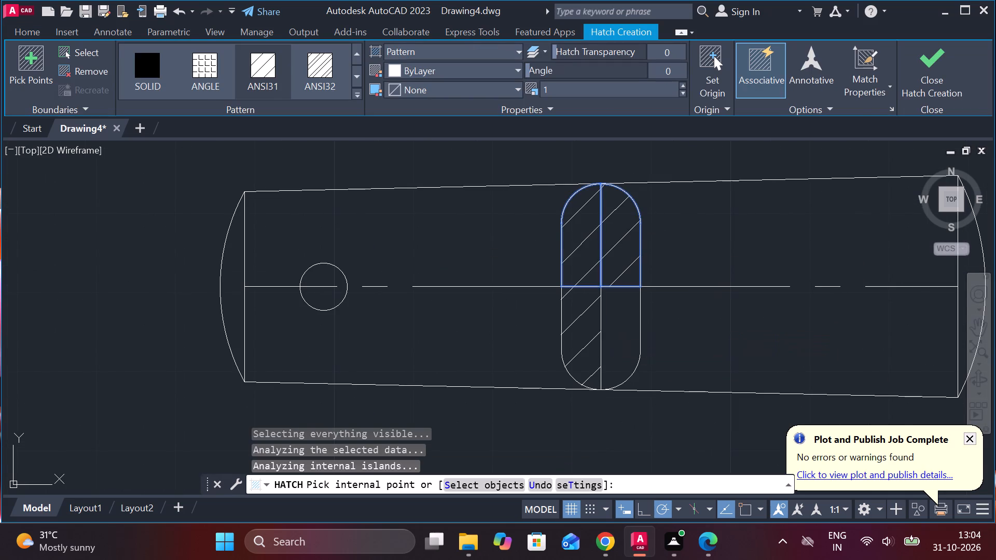
{"action": "left_click", "coordinate": [617, 331]}
{"action": "left_click", "coordinate": [936, 77]}
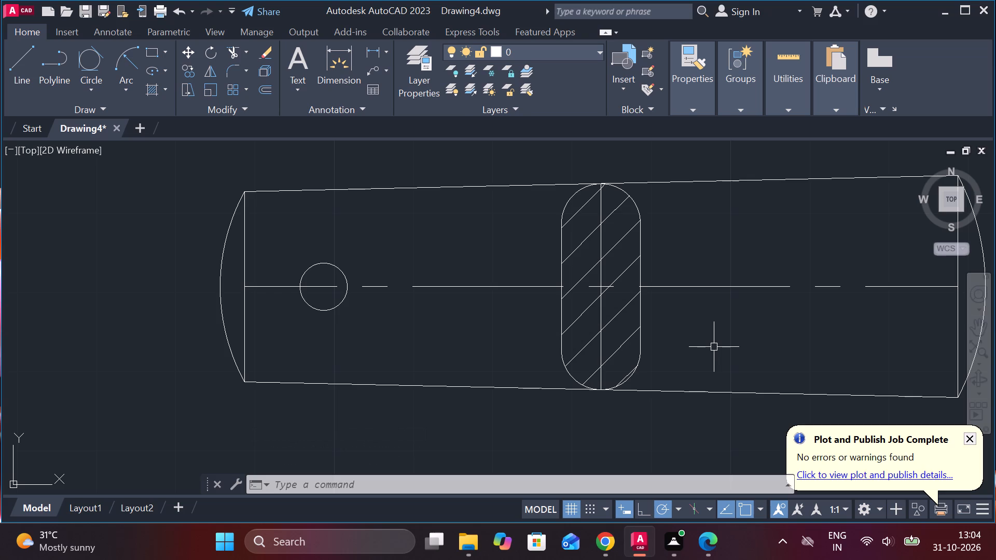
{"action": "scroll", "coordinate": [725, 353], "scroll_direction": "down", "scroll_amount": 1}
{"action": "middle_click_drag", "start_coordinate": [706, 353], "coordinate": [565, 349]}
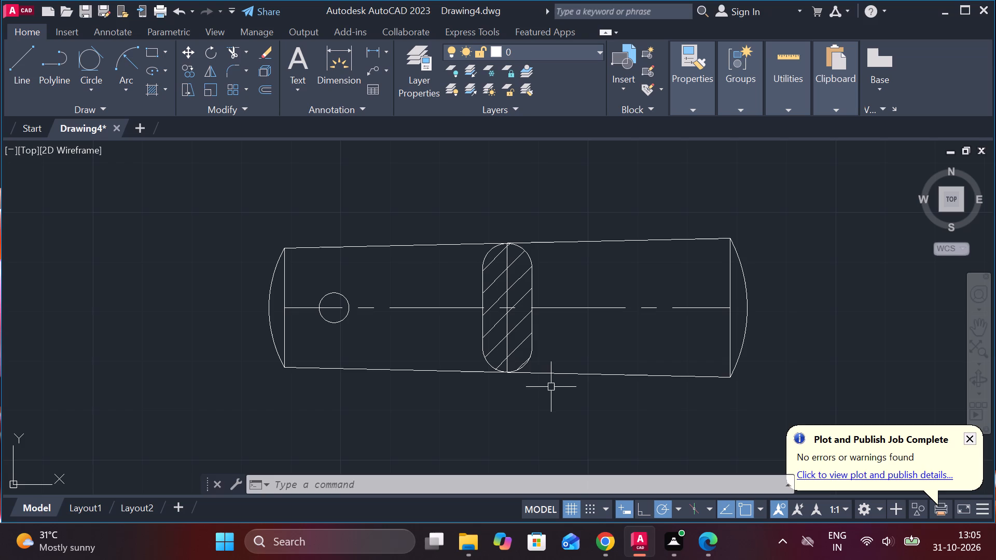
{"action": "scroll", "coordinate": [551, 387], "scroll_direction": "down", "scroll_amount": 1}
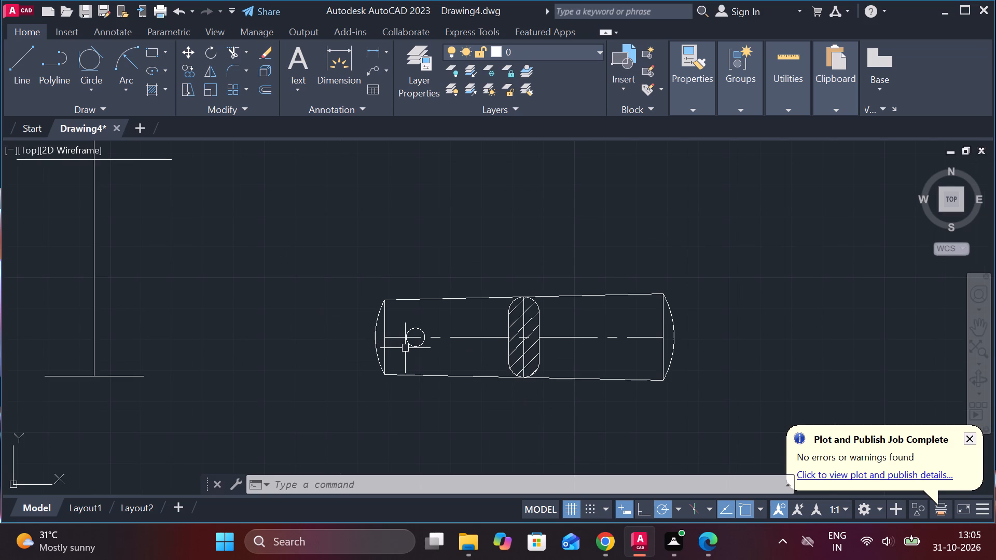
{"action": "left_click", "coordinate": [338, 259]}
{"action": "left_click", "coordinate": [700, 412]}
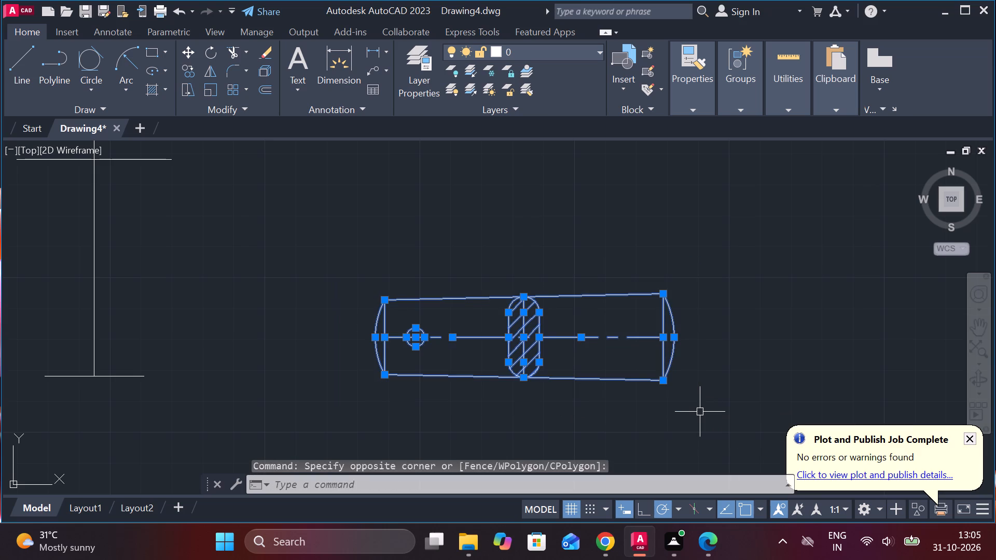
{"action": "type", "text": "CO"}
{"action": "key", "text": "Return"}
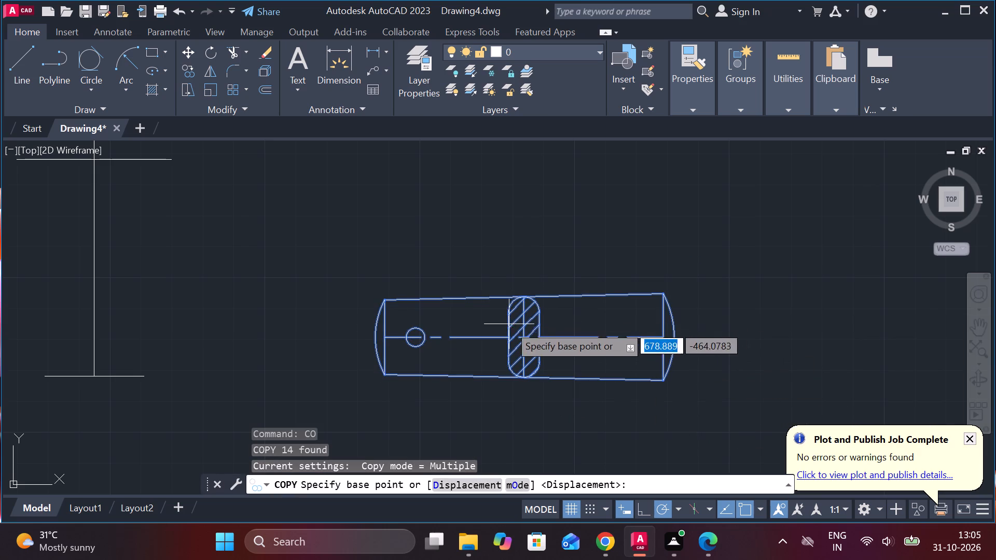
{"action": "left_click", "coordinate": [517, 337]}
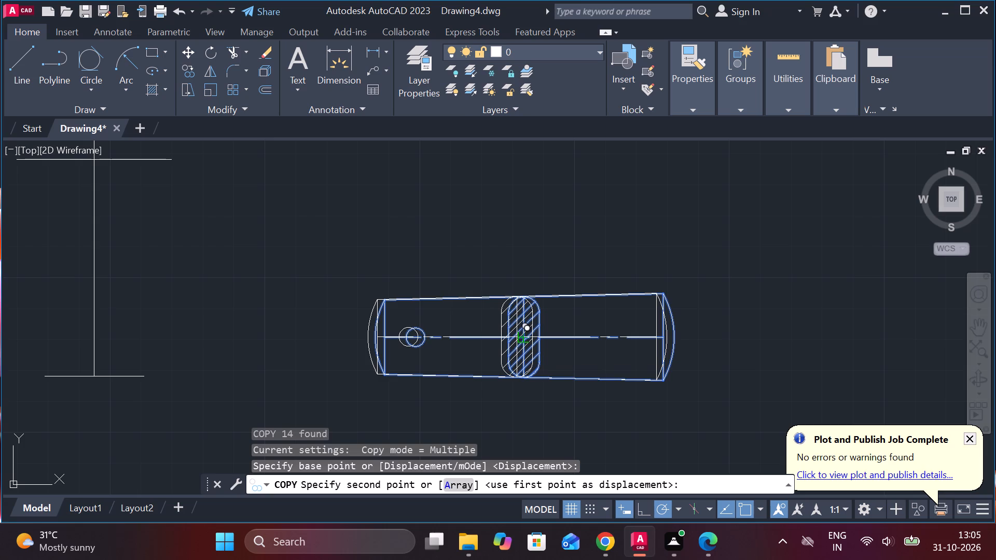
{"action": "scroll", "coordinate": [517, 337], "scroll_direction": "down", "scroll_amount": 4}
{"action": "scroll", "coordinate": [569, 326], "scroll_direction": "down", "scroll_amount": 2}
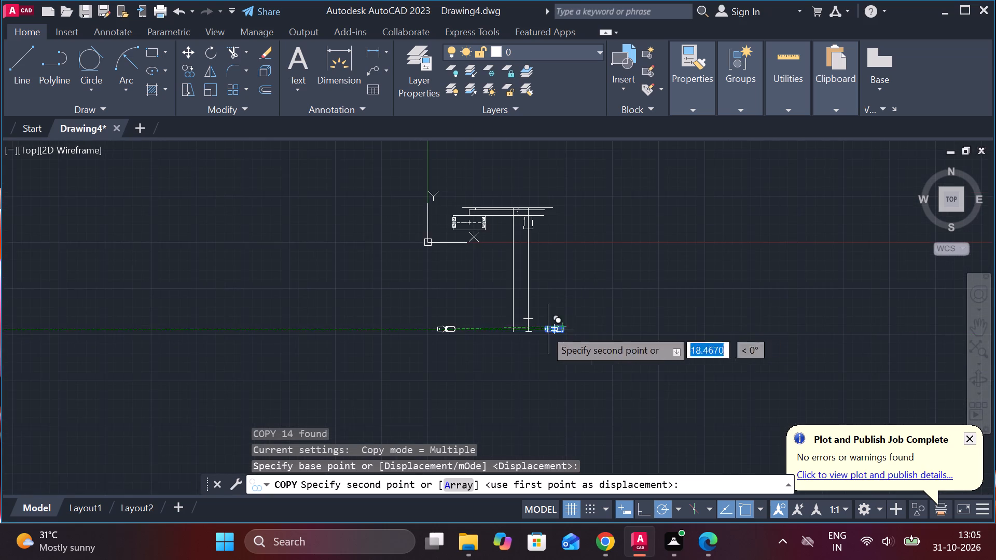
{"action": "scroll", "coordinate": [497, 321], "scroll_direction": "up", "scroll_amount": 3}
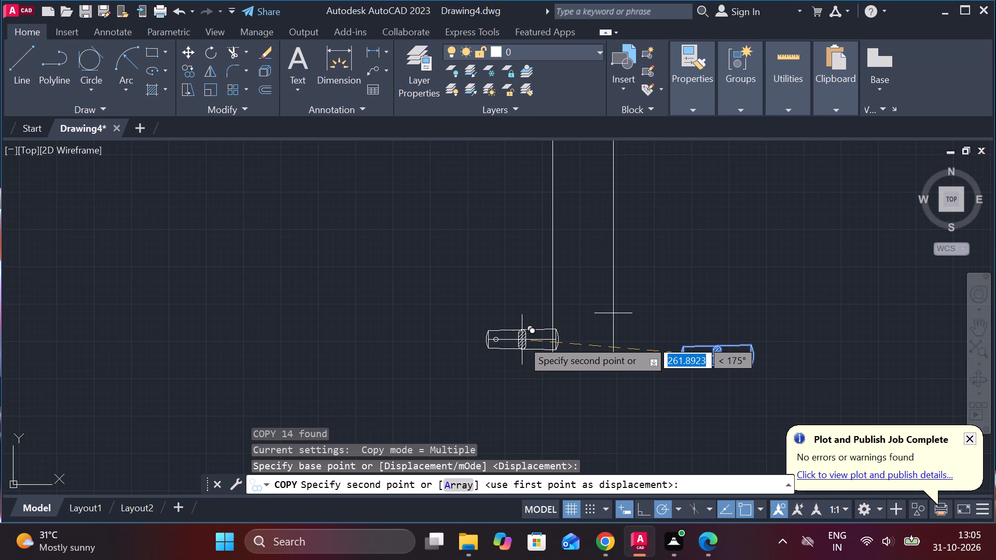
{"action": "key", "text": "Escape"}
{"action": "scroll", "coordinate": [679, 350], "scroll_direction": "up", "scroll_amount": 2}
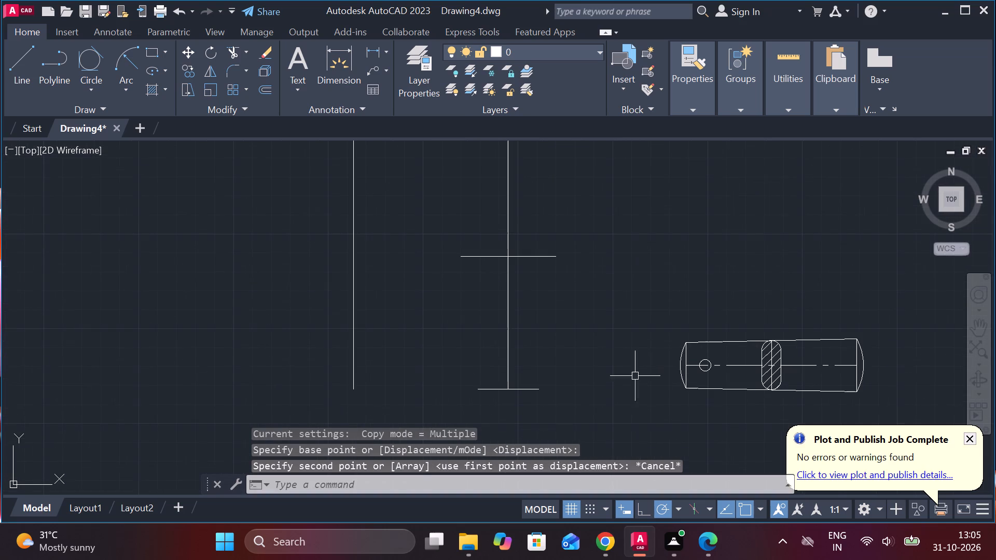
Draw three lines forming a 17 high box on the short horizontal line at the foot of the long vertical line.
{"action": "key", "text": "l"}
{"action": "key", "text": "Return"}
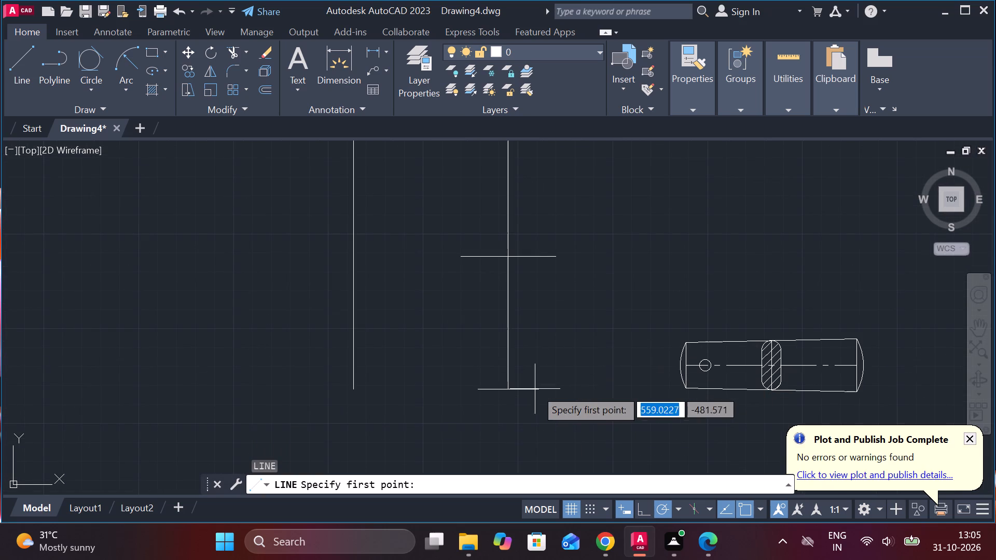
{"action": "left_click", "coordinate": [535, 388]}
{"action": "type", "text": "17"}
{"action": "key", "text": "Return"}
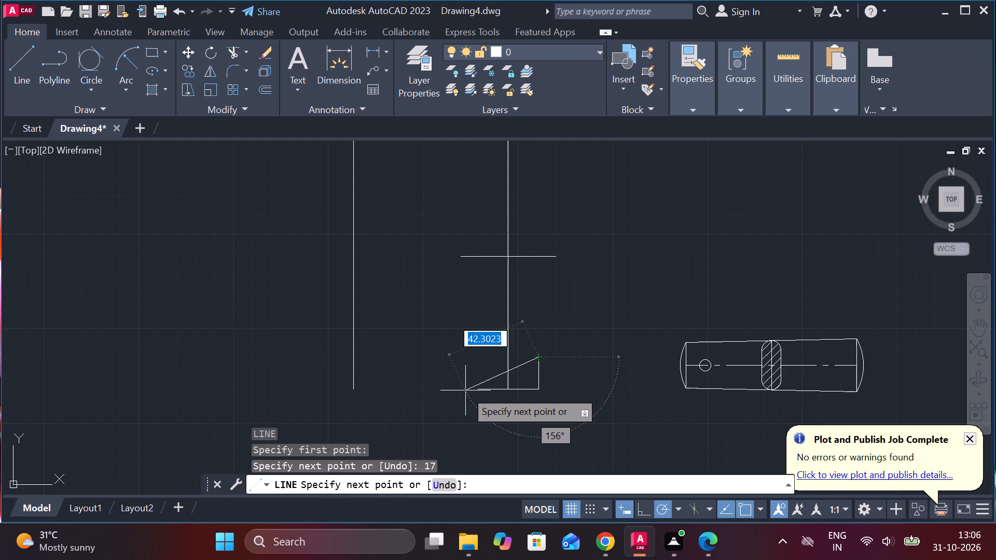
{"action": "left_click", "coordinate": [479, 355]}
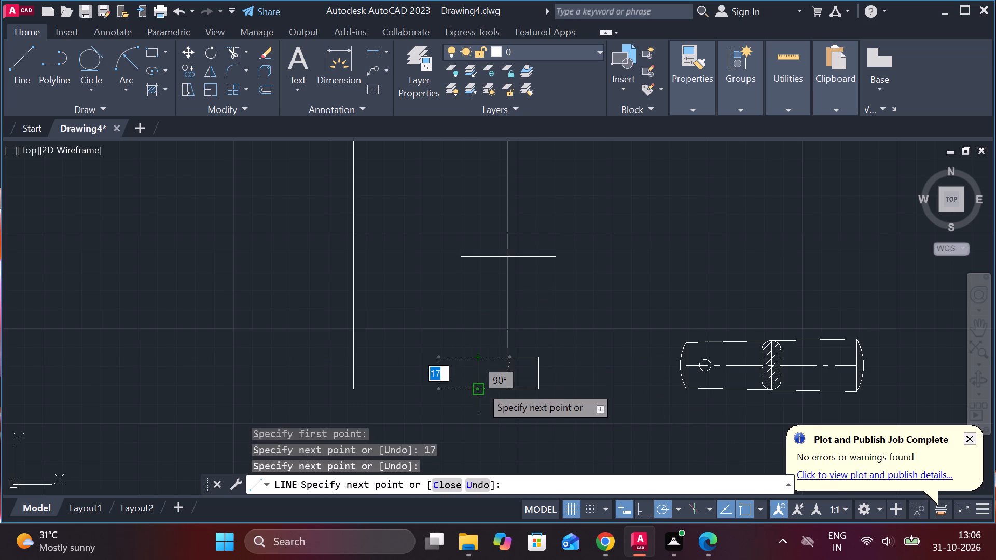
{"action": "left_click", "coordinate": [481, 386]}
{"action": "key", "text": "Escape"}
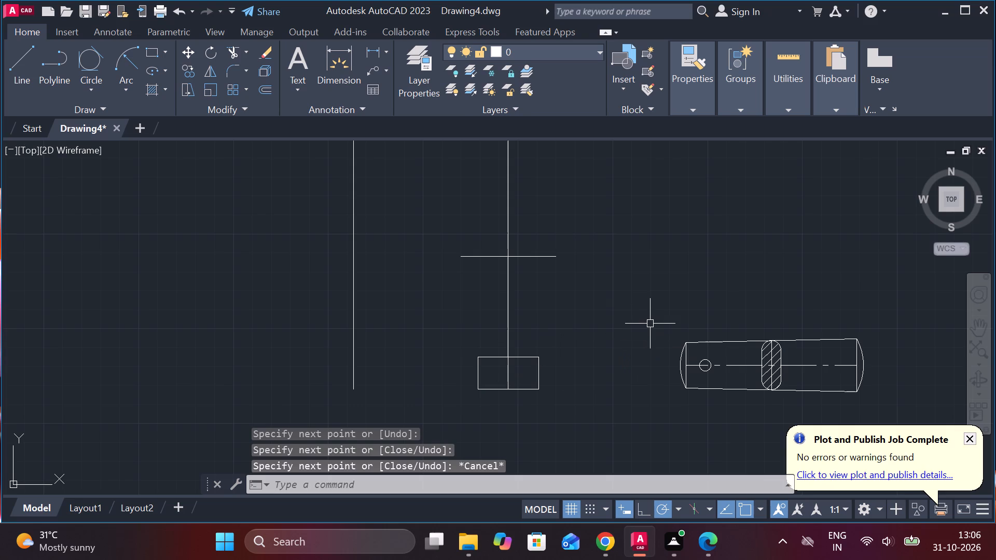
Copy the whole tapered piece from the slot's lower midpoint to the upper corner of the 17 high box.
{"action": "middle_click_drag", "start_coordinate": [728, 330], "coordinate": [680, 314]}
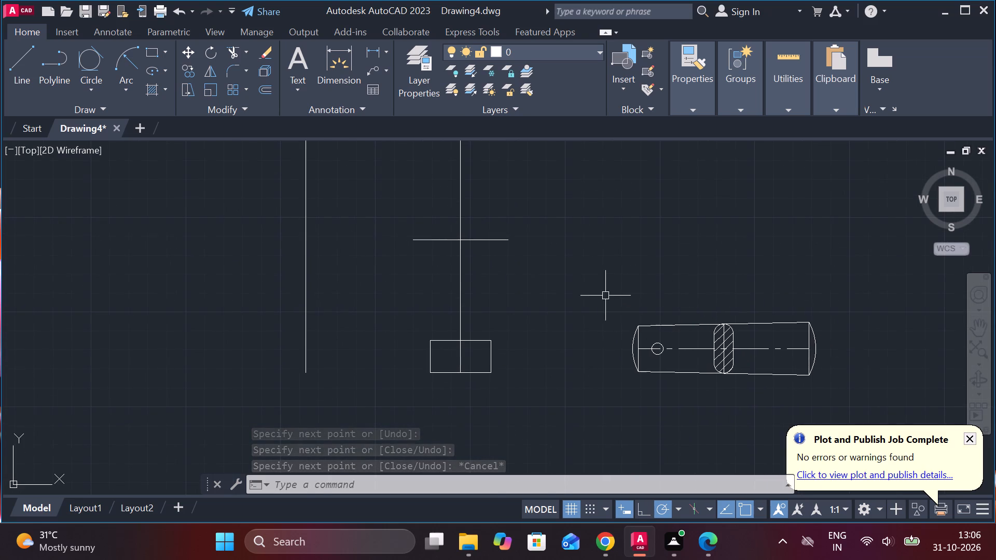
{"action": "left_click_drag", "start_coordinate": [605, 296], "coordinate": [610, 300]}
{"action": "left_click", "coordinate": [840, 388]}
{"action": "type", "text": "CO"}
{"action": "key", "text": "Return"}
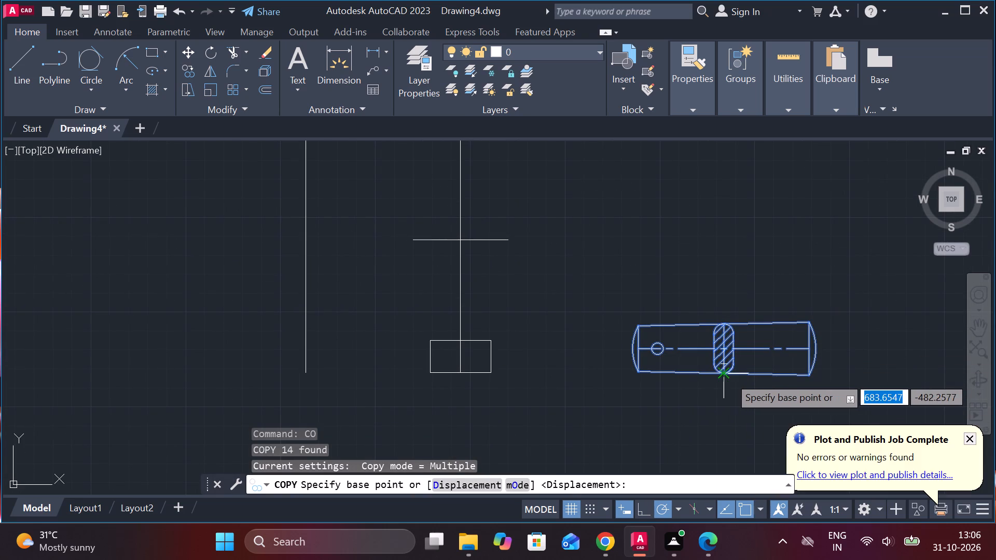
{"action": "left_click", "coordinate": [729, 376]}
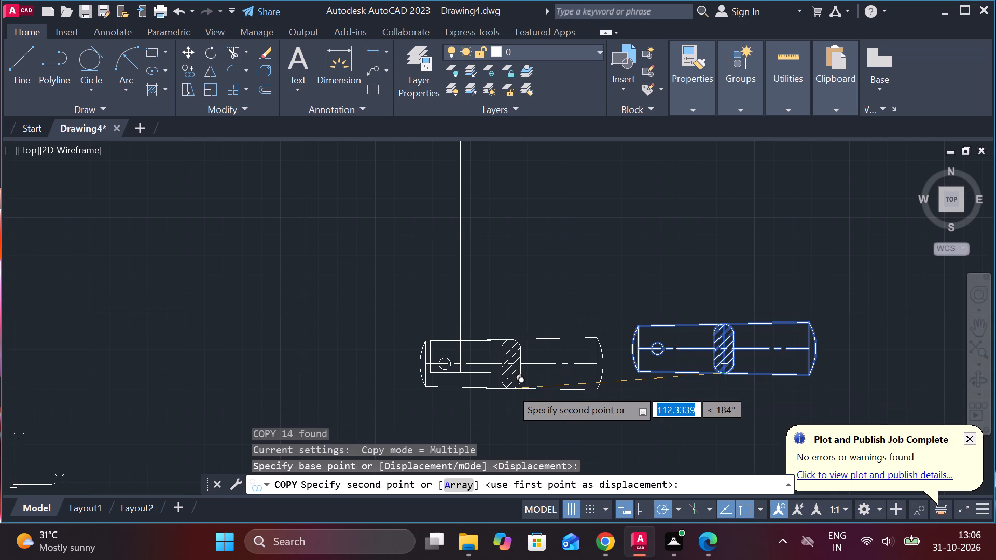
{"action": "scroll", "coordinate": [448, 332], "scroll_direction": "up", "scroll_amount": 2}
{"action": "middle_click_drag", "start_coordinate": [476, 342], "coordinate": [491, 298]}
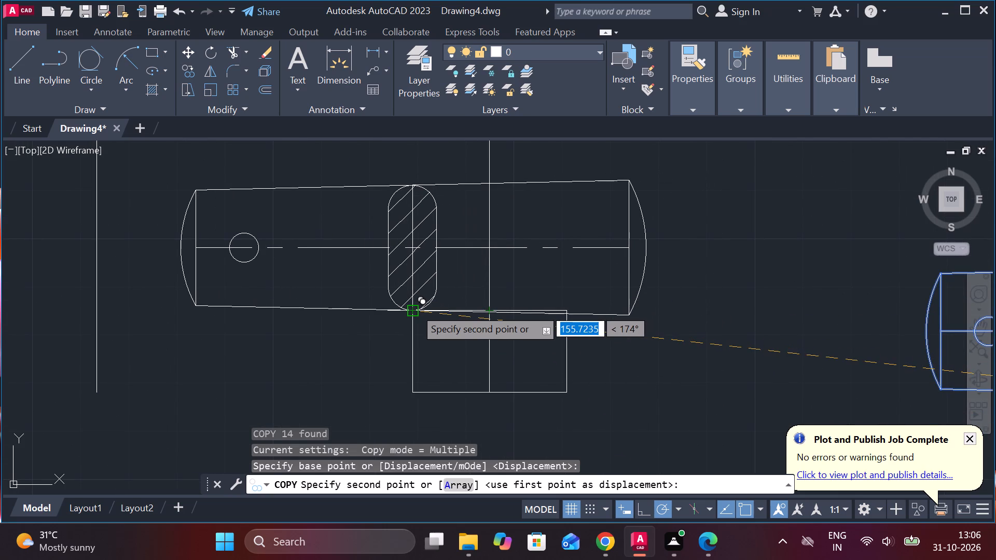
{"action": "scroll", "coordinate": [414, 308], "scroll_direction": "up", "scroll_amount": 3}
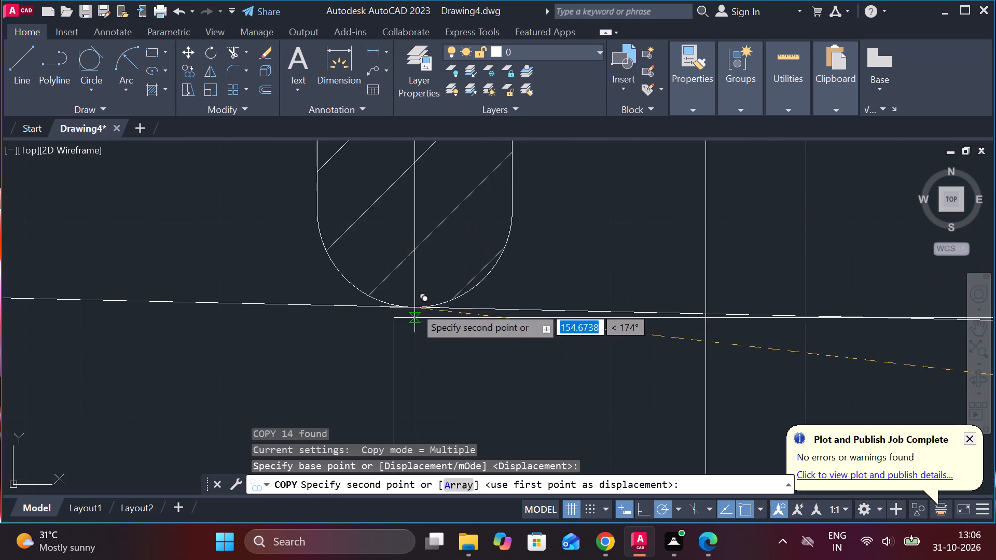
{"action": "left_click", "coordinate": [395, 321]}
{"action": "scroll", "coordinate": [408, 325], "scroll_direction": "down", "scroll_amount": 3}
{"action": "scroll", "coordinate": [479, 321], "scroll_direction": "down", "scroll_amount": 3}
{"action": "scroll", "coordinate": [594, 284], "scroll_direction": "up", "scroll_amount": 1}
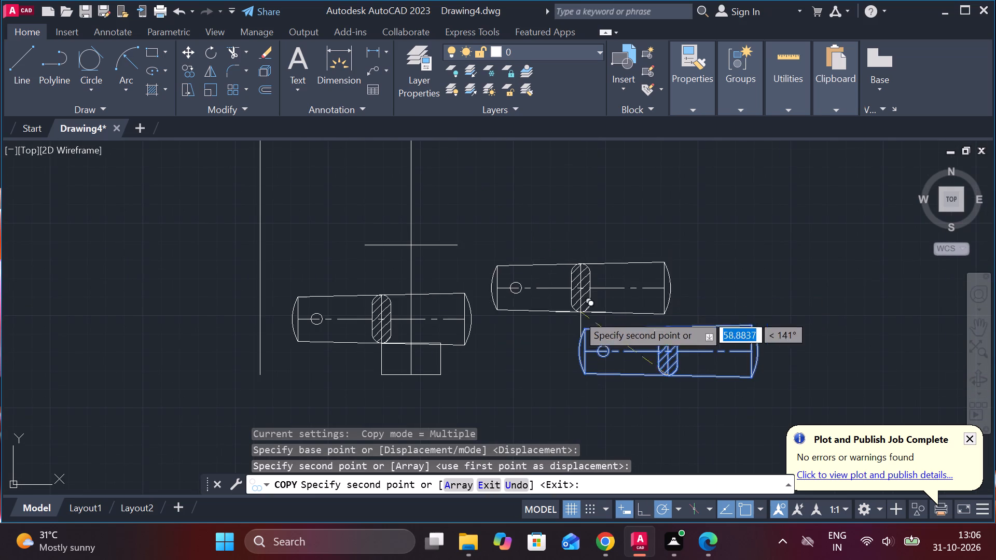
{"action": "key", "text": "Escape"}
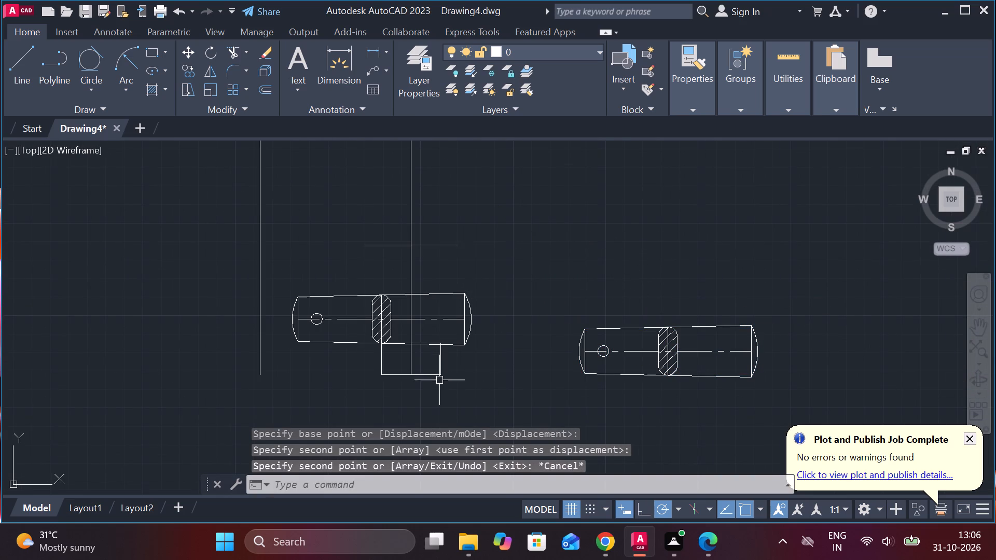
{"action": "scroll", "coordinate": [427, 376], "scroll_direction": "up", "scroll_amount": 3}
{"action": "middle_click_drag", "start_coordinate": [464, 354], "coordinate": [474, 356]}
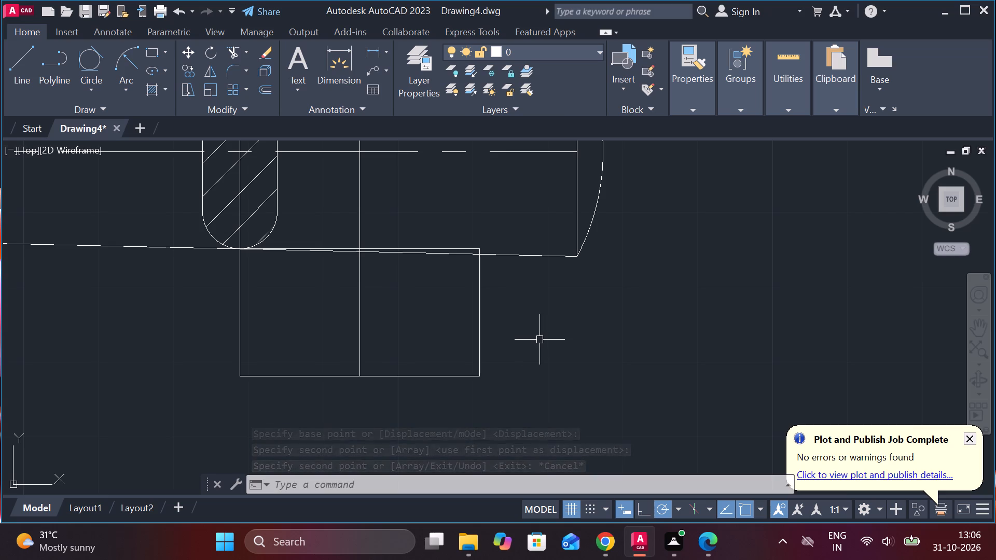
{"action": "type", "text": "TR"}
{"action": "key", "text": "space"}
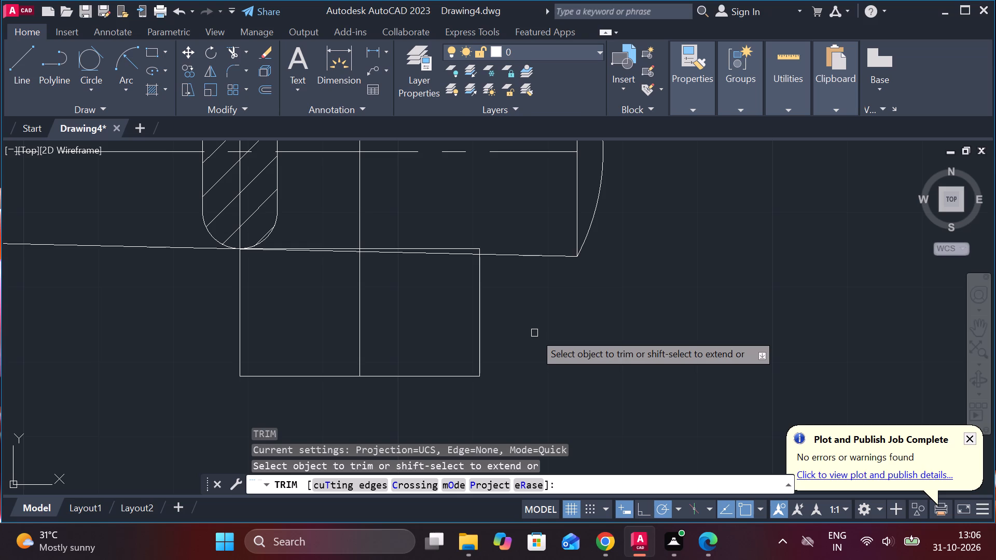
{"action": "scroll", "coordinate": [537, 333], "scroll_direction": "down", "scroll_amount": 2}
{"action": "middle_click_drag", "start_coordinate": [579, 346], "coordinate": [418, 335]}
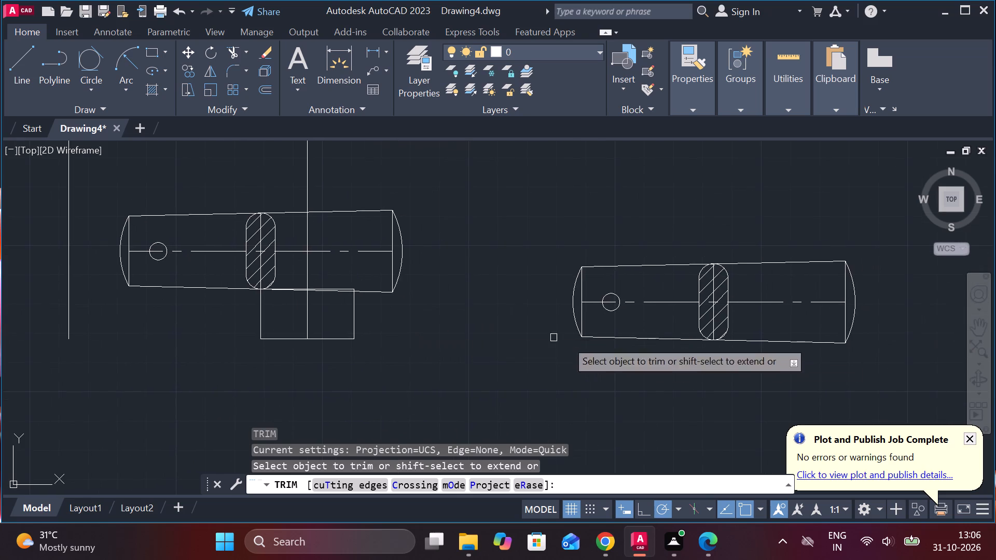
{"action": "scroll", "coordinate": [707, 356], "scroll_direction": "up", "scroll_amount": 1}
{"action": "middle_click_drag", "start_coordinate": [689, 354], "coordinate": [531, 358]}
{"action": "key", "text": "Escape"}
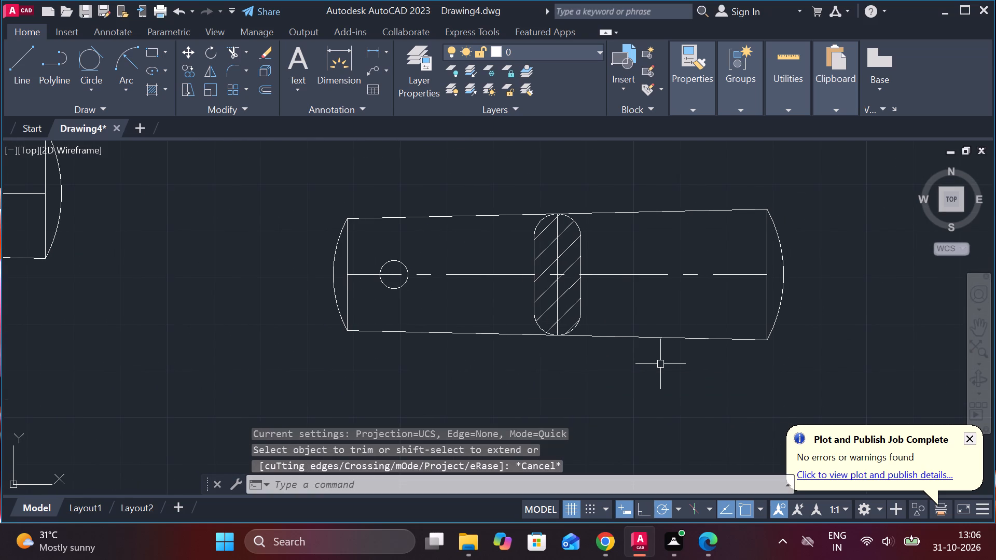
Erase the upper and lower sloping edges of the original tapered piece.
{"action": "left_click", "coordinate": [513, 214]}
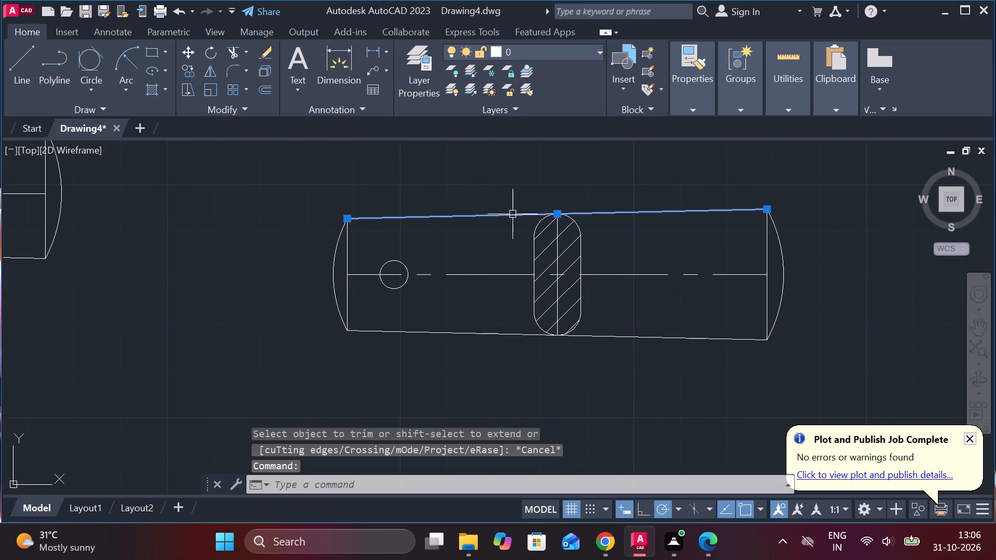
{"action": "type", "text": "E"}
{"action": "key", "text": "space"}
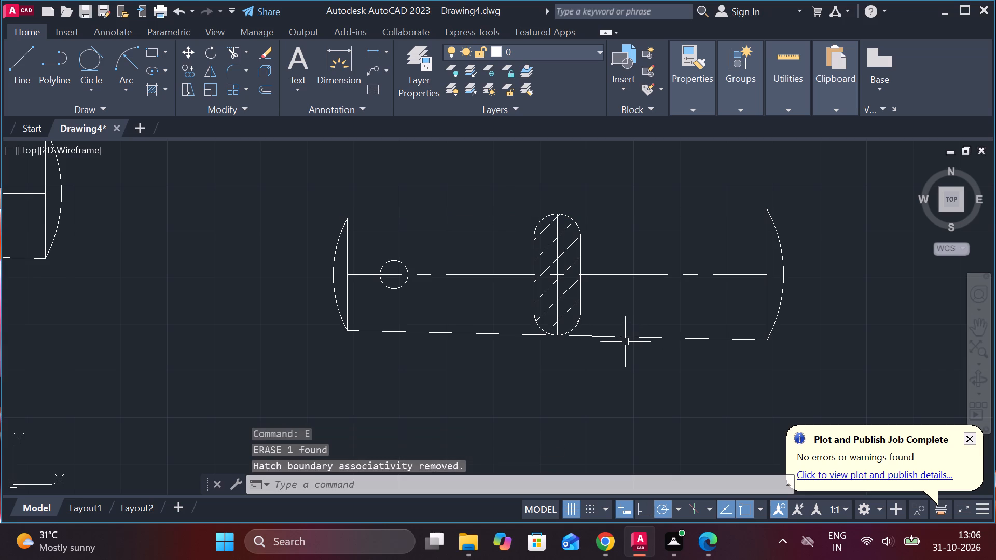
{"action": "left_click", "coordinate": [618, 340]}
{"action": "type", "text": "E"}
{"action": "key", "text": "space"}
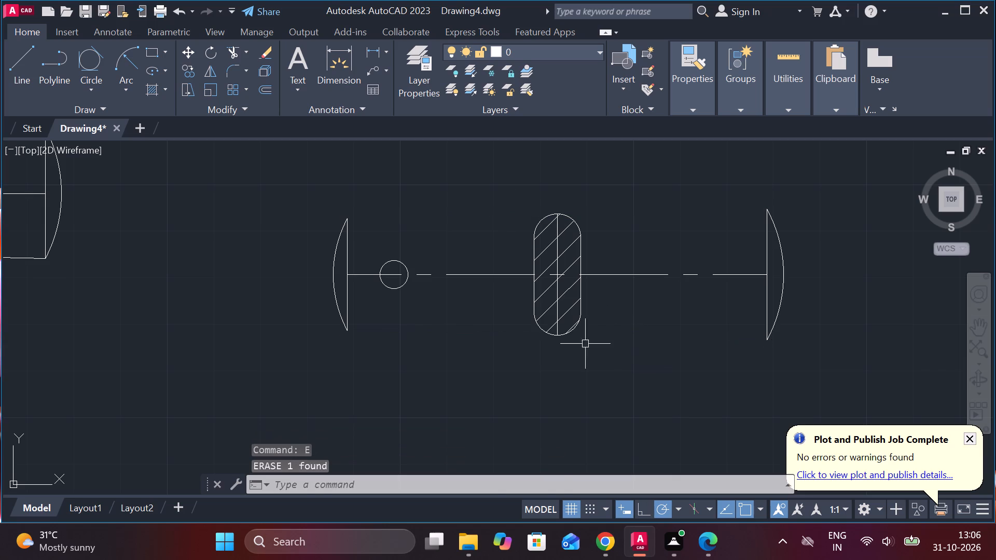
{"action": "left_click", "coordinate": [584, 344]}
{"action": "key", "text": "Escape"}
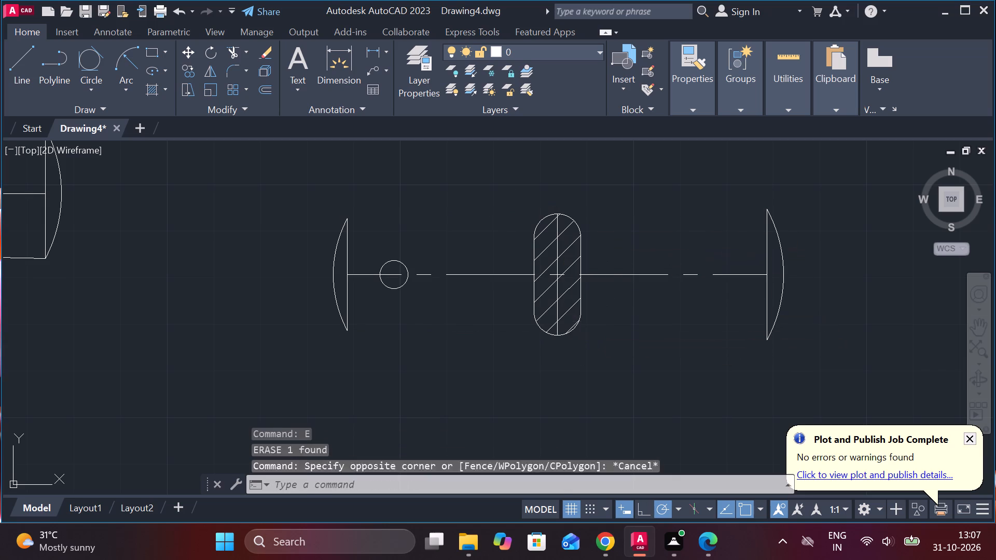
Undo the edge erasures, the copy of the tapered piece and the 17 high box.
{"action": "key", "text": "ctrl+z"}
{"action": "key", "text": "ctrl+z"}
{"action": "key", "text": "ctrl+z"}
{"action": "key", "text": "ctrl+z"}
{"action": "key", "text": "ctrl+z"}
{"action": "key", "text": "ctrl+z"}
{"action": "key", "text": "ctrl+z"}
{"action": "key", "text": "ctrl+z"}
Erase the tapered piece's wide-end arc and vertical line, its centreline and its lower sloping edge.
{"action": "scroll", "coordinate": [762, 356], "scroll_direction": "up", "scroll_amount": 2}
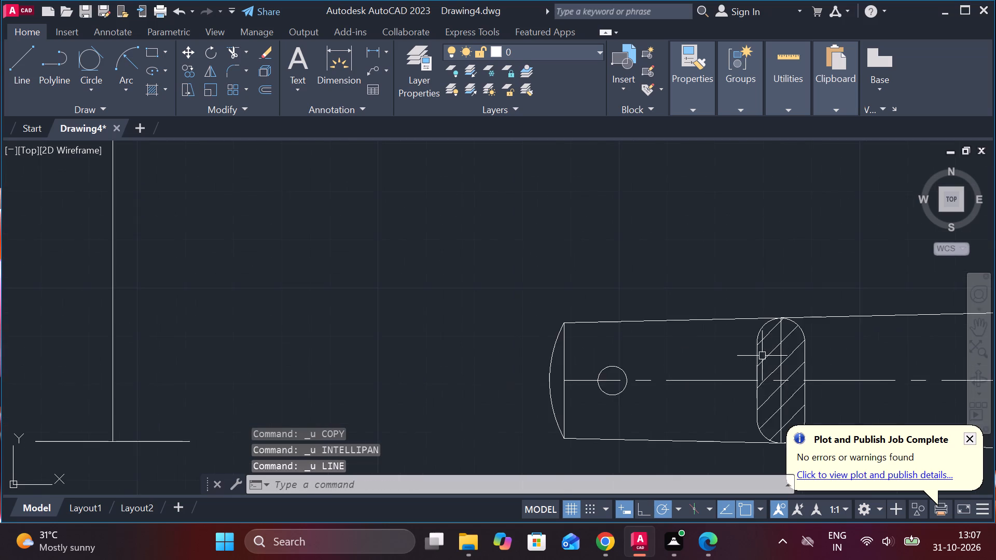
{"action": "middle_click_drag", "start_coordinate": [737, 366], "coordinate": [521, 282]}
{"action": "left_click", "coordinate": [827, 317]}
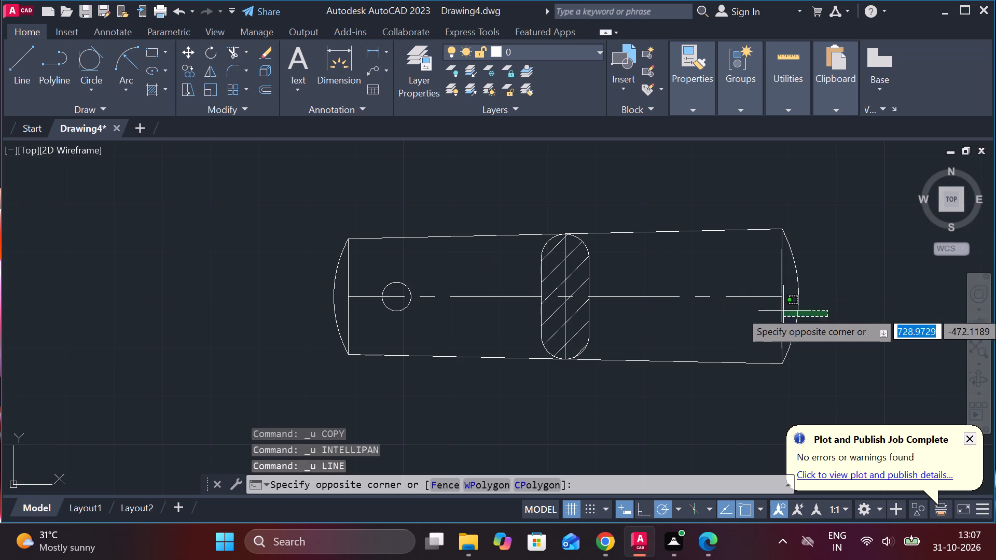
{"action": "left_click", "coordinate": [781, 263]}
{"action": "key", "text": "e"}
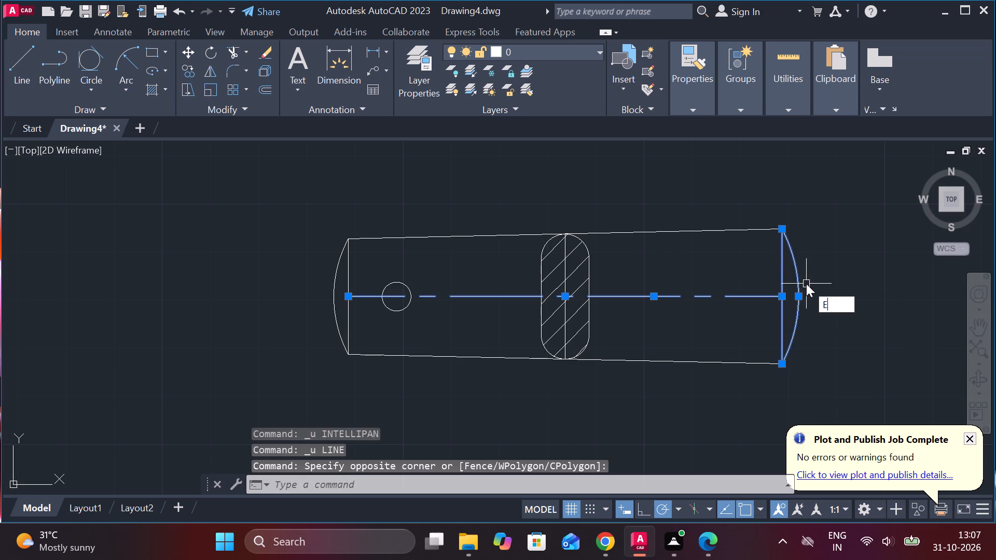
{"action": "key", "text": "space"}
{"action": "left_click", "coordinate": [686, 358]}
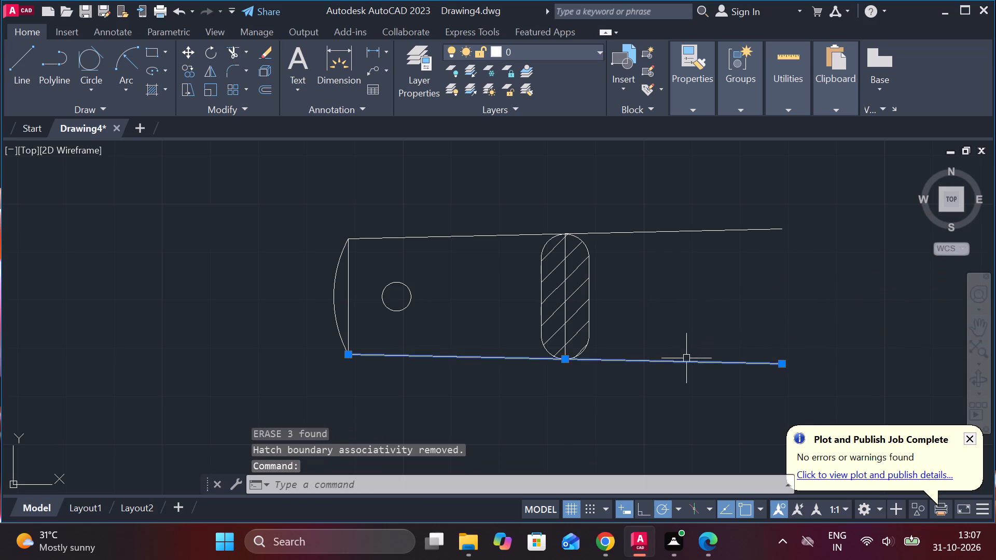
{"action": "type", "text": "E"}
{"action": "key", "text": "space"}
Erase the hatched slot and the upper sloping edge, keeping only the narrow end and the small circle.
{"action": "left_click", "coordinate": [670, 337]}
{"action": "left_click", "coordinate": [517, 296]}
{"action": "type", "text": "E"}
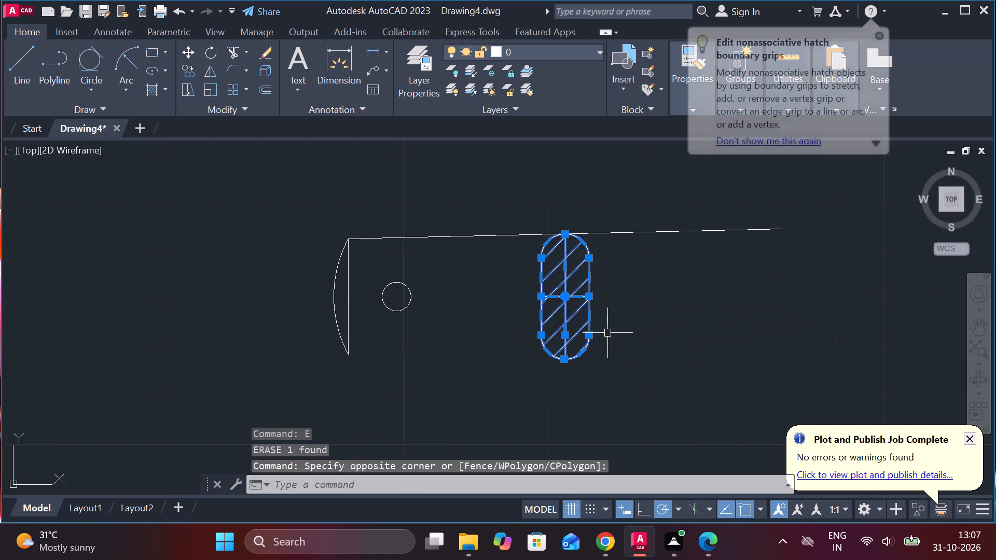
{"action": "key", "text": "space"}
{"action": "left_click_drag", "start_coordinate": [636, 286], "coordinate": [614, 273]}
{"action": "left_click", "coordinate": [519, 197]}
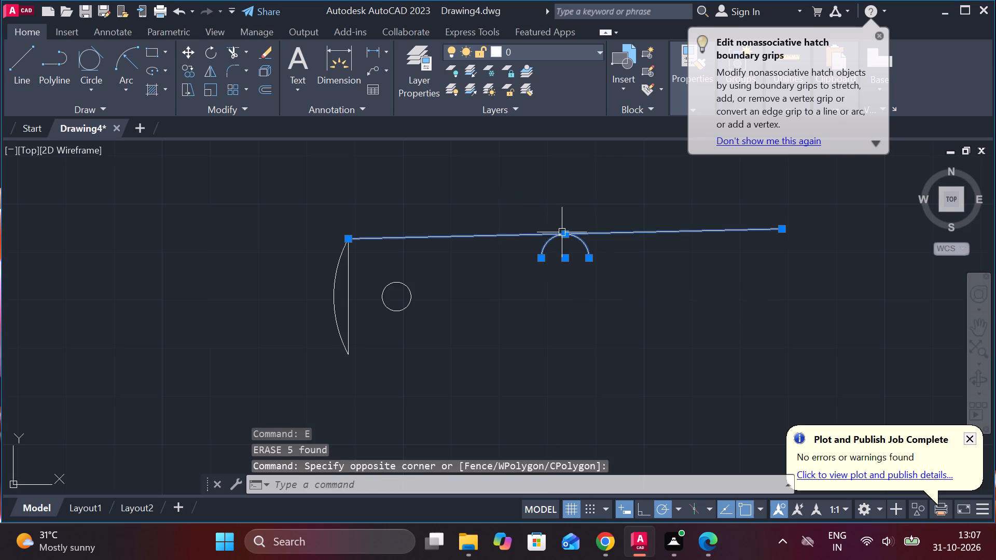
{"action": "type", "text": "E"}
{"action": "key", "text": "space"}
Draw the new outline from the narrow end's lower corner: 90 horizontally, 28 up, and back to its upper corner.
{"action": "key", "text": "l"}
{"action": "key", "text": "Return"}
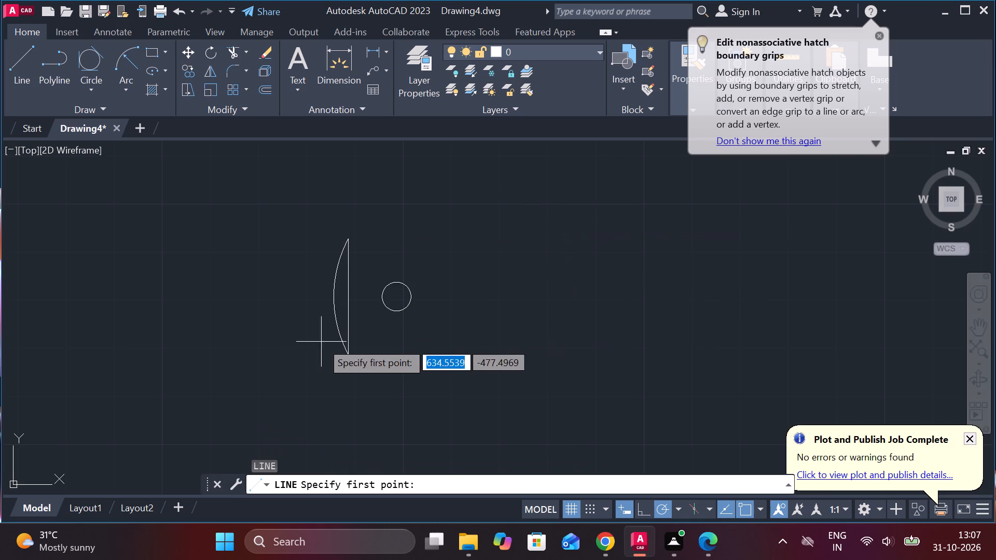
{"action": "left_click", "coordinate": [356, 356]}
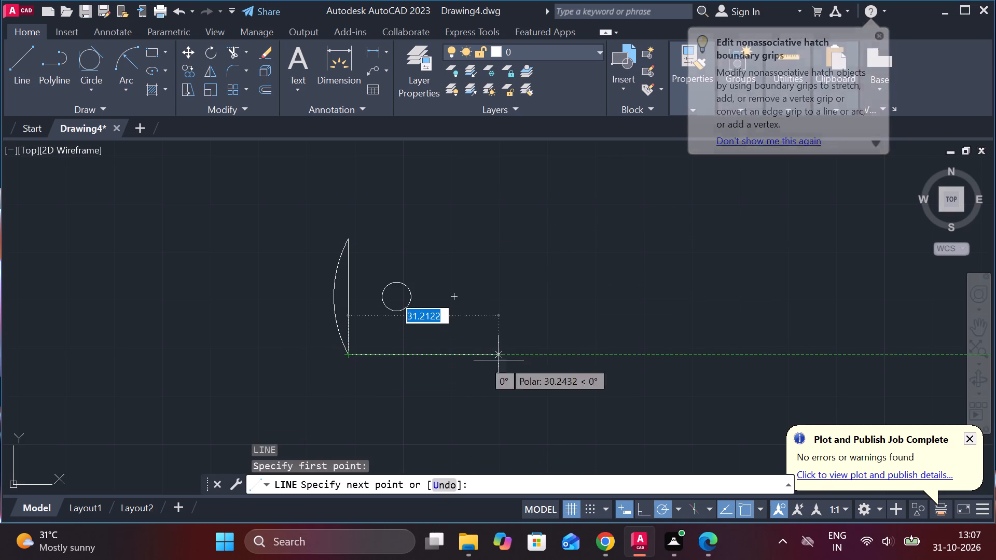
{"action": "type", "text": "90"}
{"action": "key", "text": "Return"}
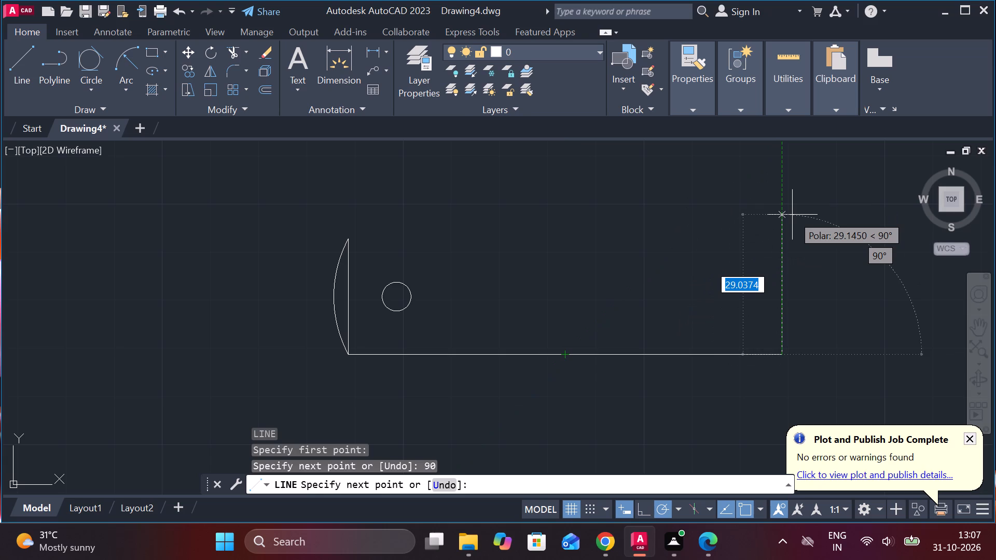
{"action": "key", "text": "2"}
{"action": "key", "text": "8"}
{"action": "key", "text": "Return"}
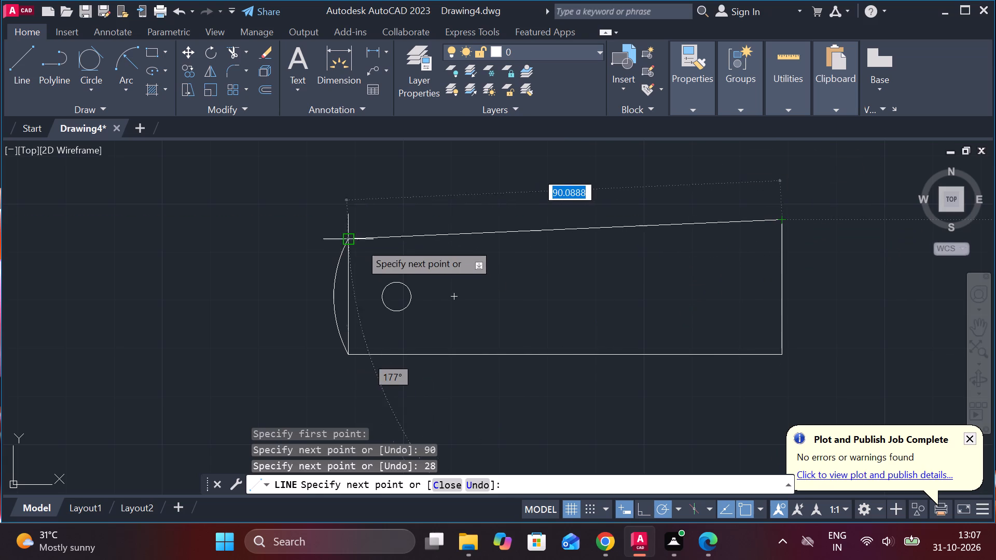
{"action": "left_click", "coordinate": [351, 235]}
{"action": "key", "text": "Escape"}
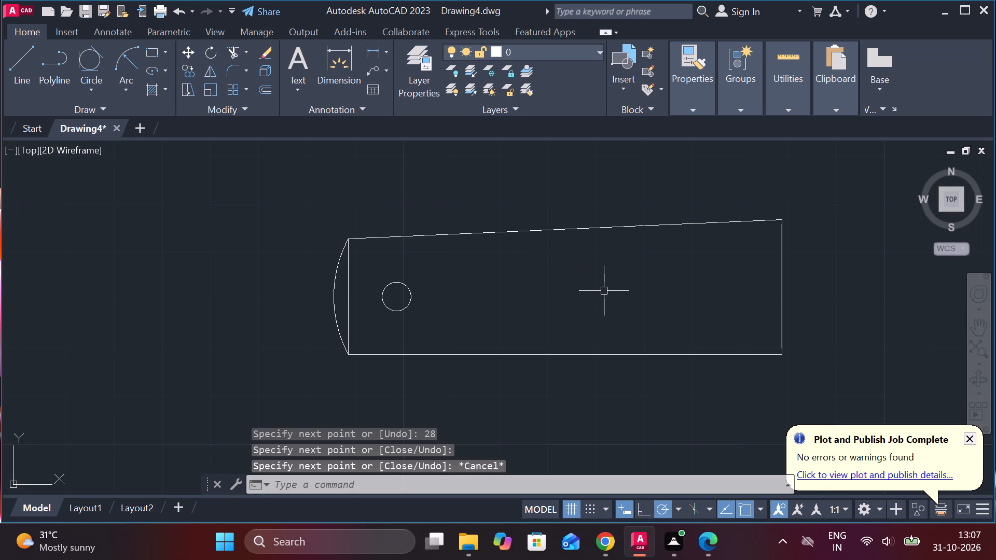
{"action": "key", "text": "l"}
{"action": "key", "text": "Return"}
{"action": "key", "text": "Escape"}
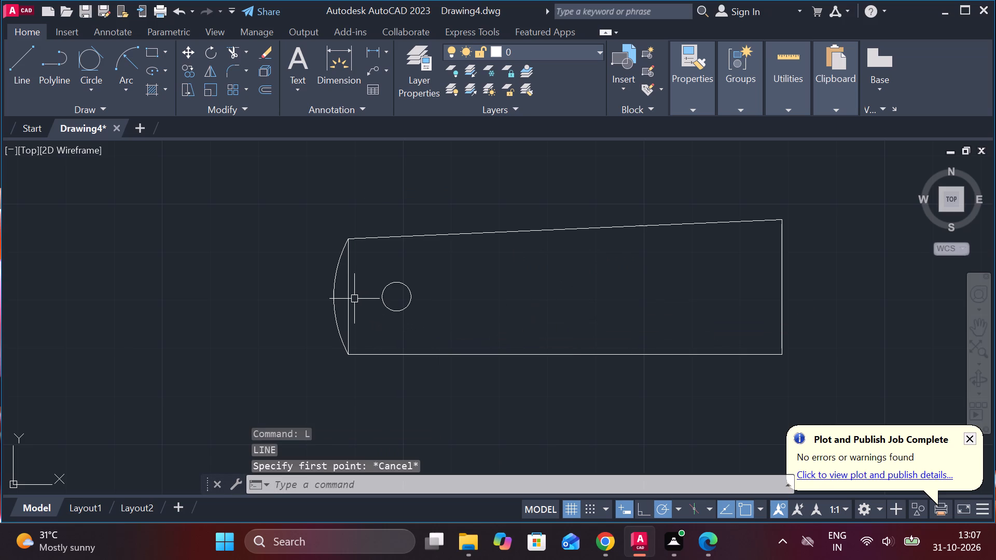
Offset the narrow end's vertical line 45 into the piece.
{"action": "left_click", "coordinate": [348, 293]}
{"action": "key", "text": "o"}
{"action": "key", "text": "Return"}
{"action": "key", "text": "Return"}
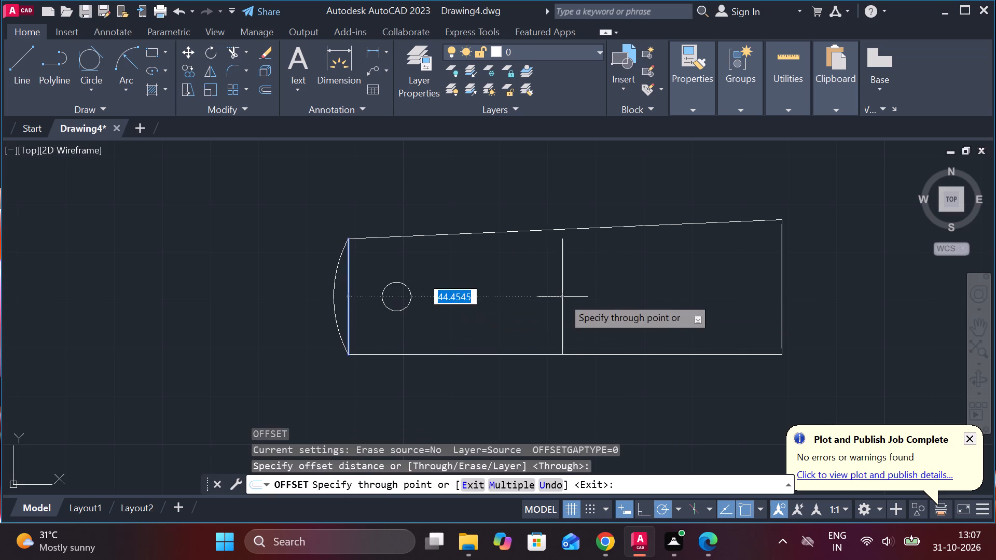
{"action": "type", "text": "45"}
{"action": "key", "text": "Return"}
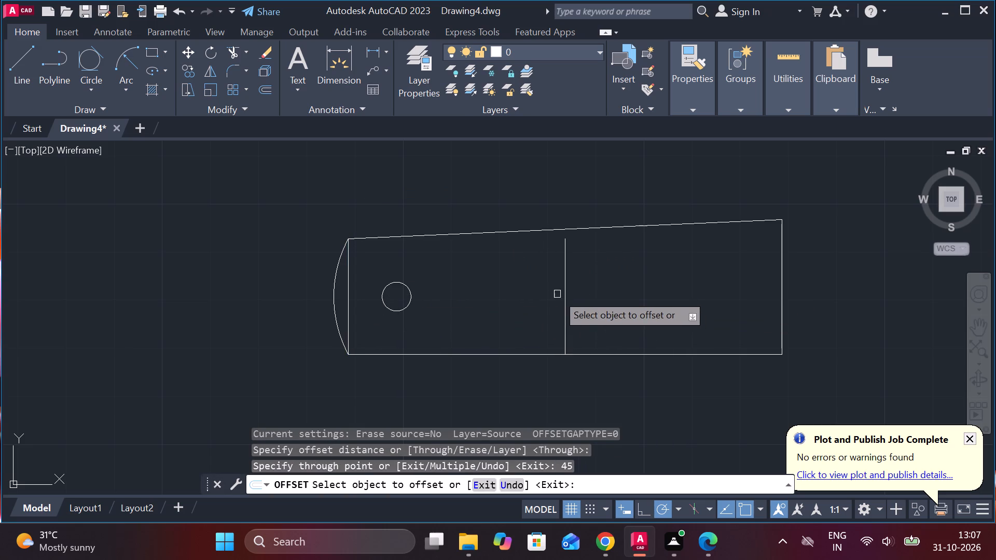
{"action": "key", "text": "Escape"}
Extend the offset vertical line in the middle of the tapered piece up to the sloping upper edge.
{"action": "type", "text": "EX"}
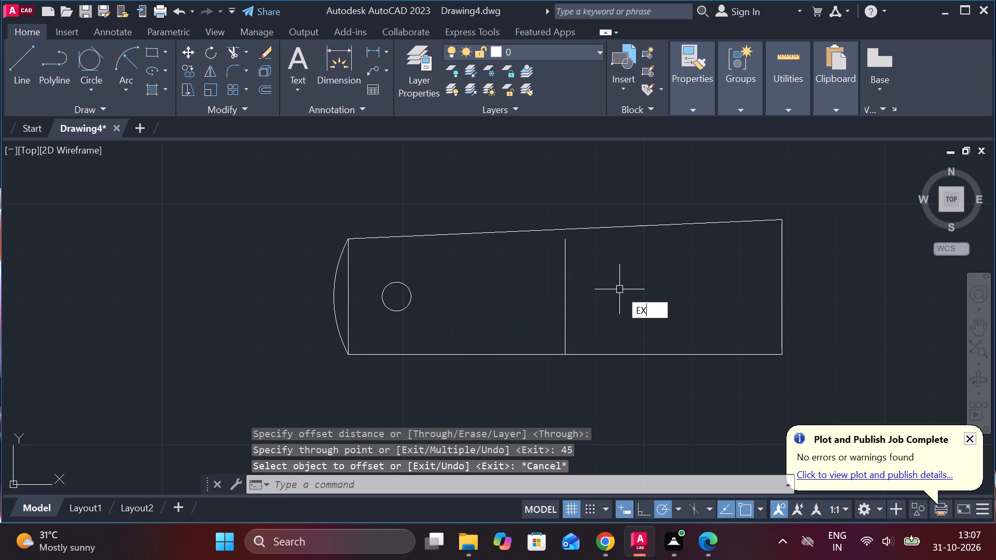
{"action": "key", "text": "space"}
{"action": "left_click", "coordinate": [566, 258]}
{"action": "key", "text": "Escape"}
Draw two 10 diameter two-point circles on the middle vertical line, one inward from its upper end and one from its lower end.
{"action": "type", "text": "C"}
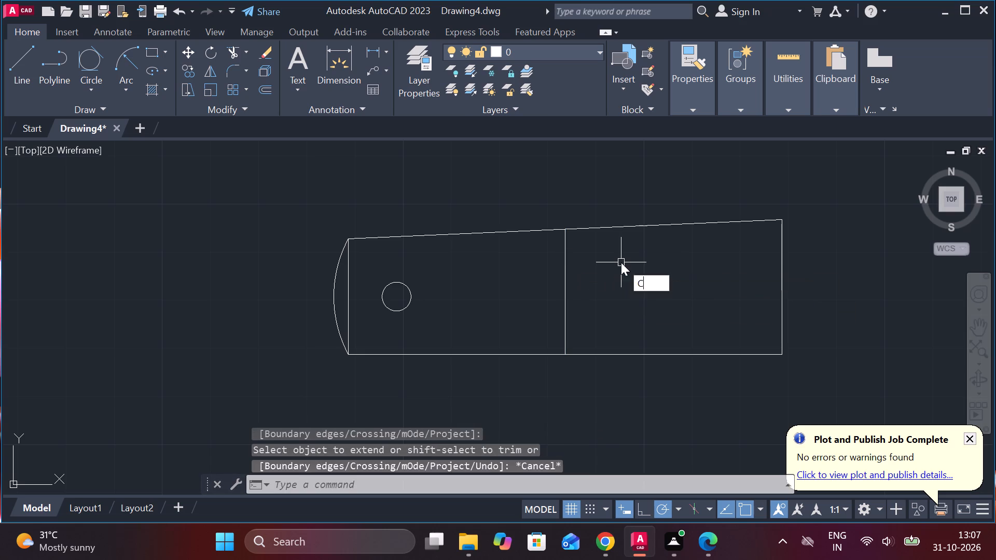
{"action": "key", "text": "space"}
{"action": "left_click", "coordinate": [537, 479]}
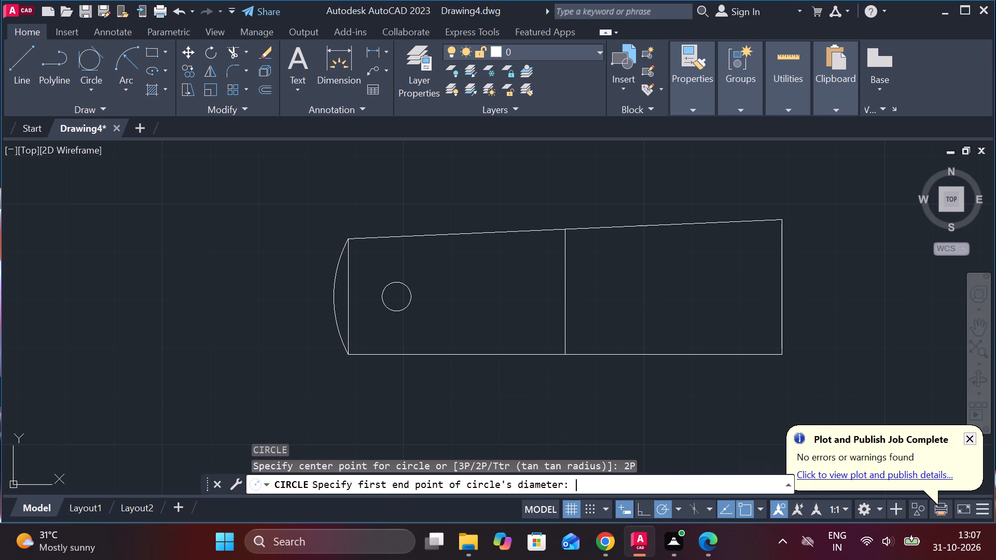
{"action": "left_click", "coordinate": [567, 236]}
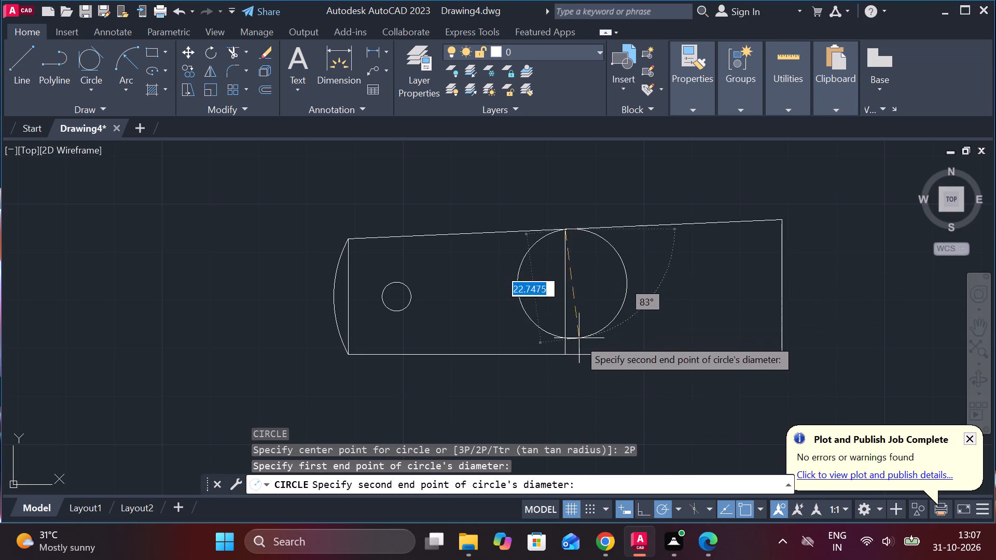
{"action": "type", "text": "10"}
{"action": "key", "text": "Return"}
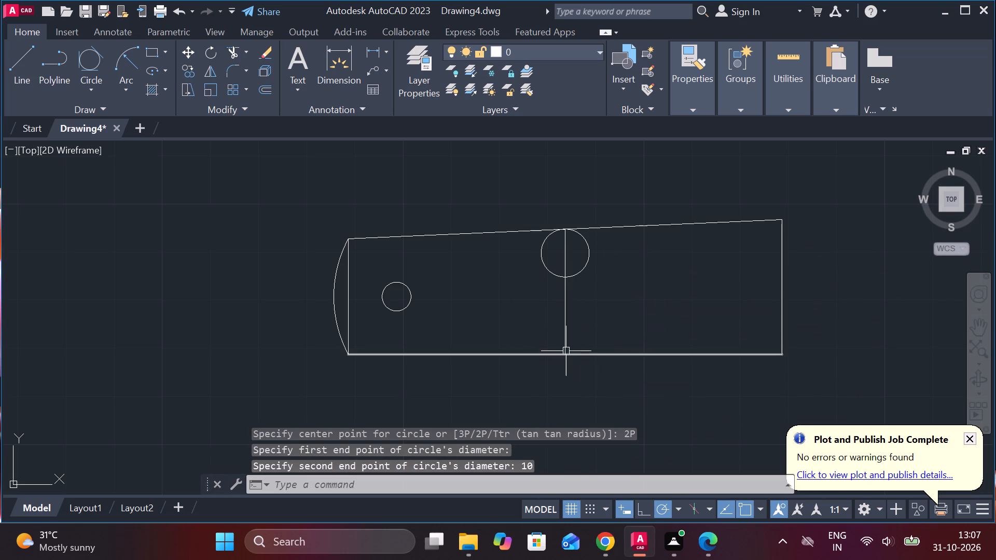
{"action": "type", "text": "C"}
{"action": "key", "text": "space"}
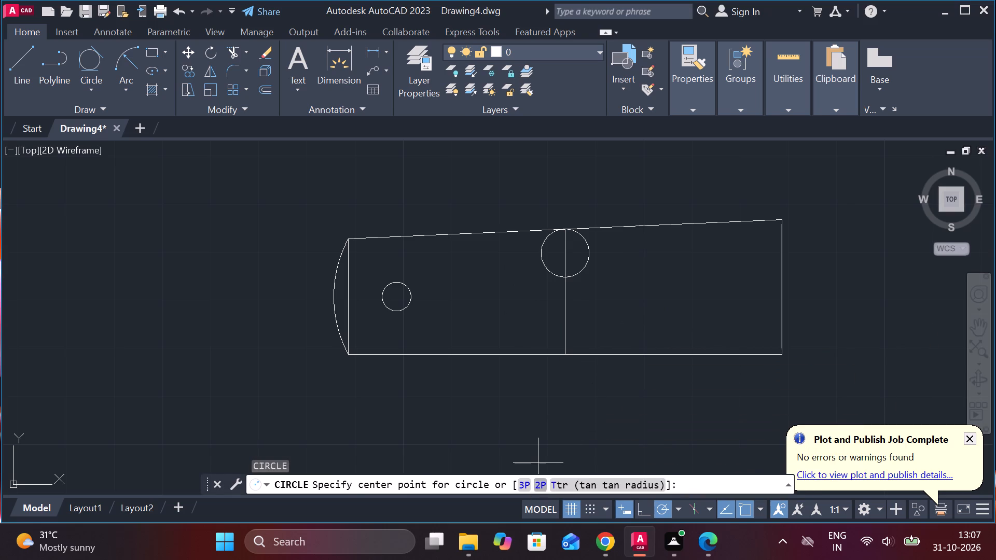
{"action": "left_click", "coordinate": [536, 485]}
{"action": "left_click", "coordinate": [566, 355]}
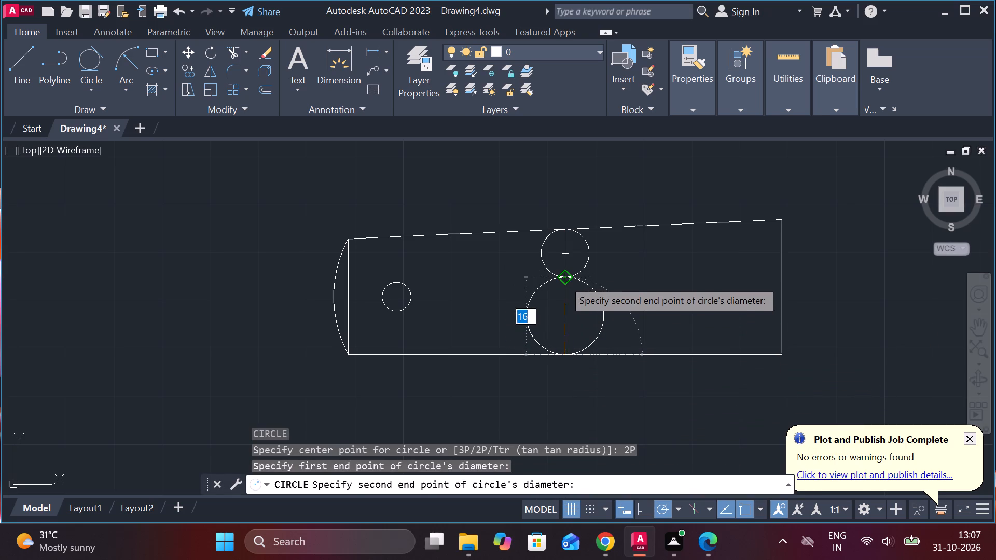
{"action": "type", "text": "10"}
{"action": "key", "text": "Return"}
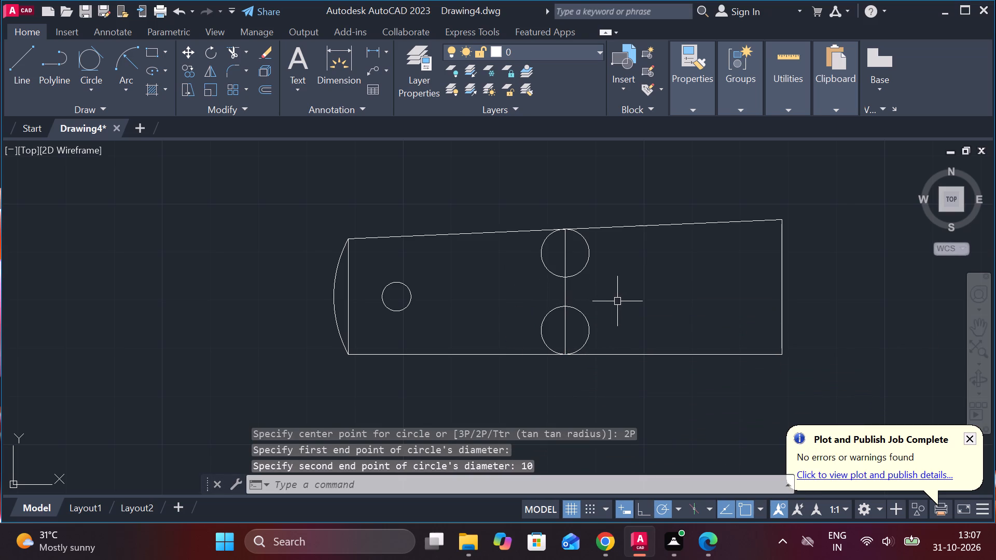
{"action": "key", "text": "Escape"}
Draw a tangent line joining the two 10 diameter circles on the side facing the wide end.
{"action": "key", "text": "l"}
{"action": "key", "text": "Return"}
{"action": "type", "text": "TAN"}
{"action": "key", "text": "space"}
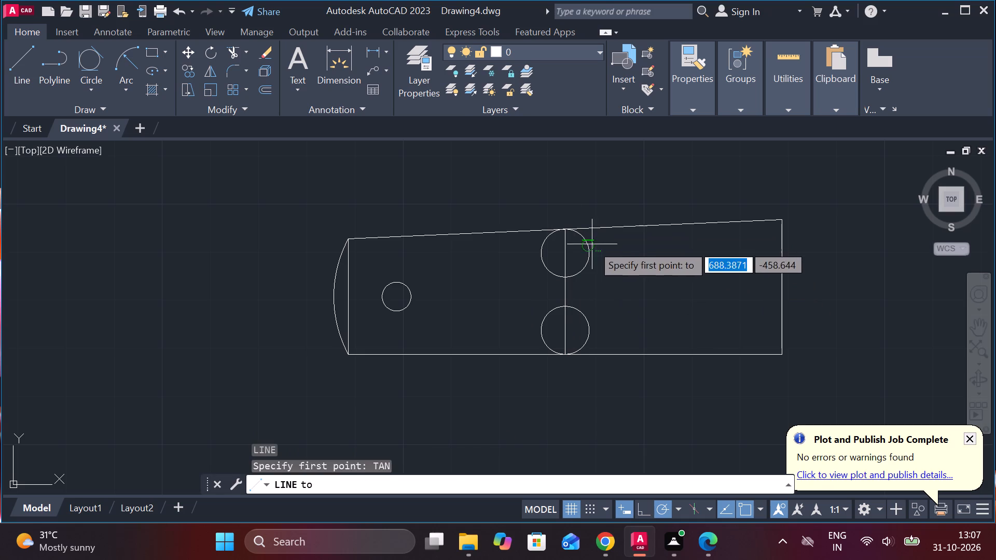
{"action": "left_click", "coordinate": [592, 244]}
{"action": "type", "text": "TAN"}
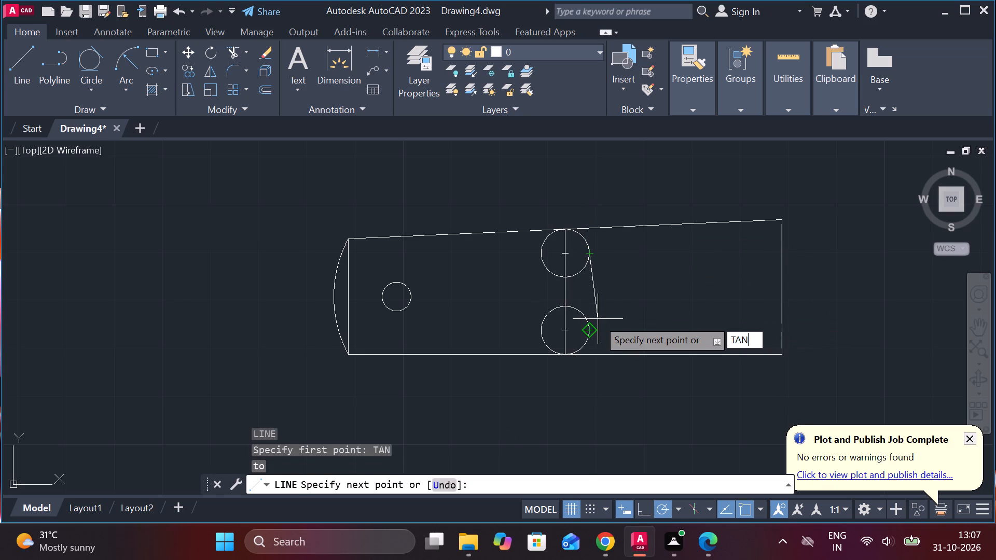
{"action": "key", "text": "space"}
{"action": "left_click", "coordinate": [597, 320]}
{"action": "key", "text": "grave"}
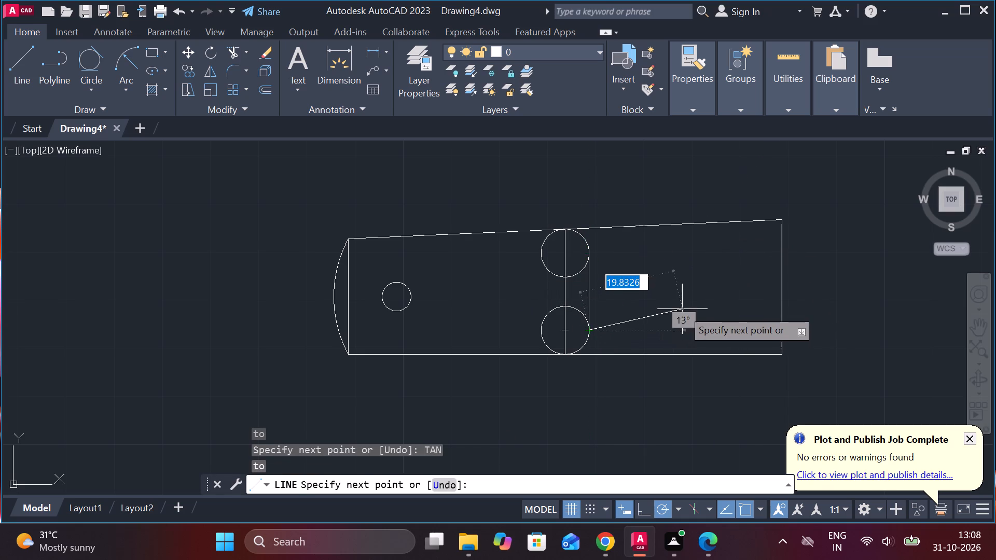
{"action": "key", "text": "Escape"}
Draw a tangent line joining the two circles on the side facing the small hole.
{"action": "key", "text": "l"}
{"action": "key", "text": "Return"}
{"action": "key", "text": "t"}
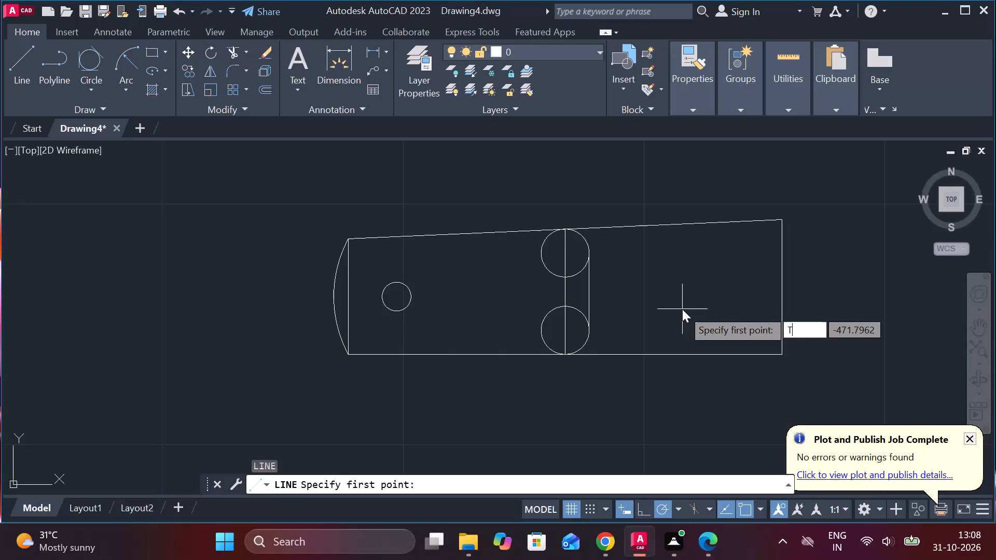
{"action": "type", "text": "AN"}
{"action": "key", "text": "space"}
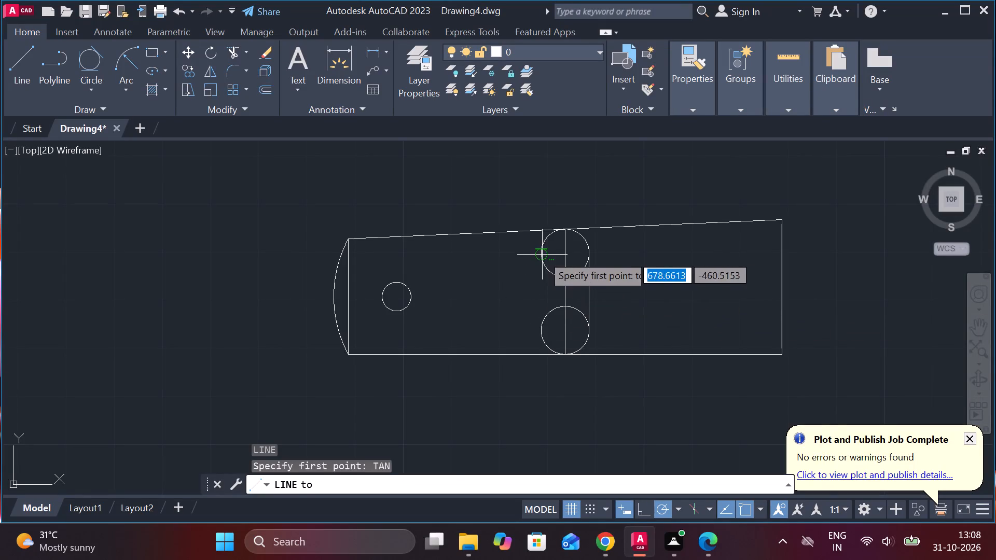
{"action": "left_click", "coordinate": [542, 255]}
{"action": "type", "text": "TAN"}
{"action": "key", "text": "space"}
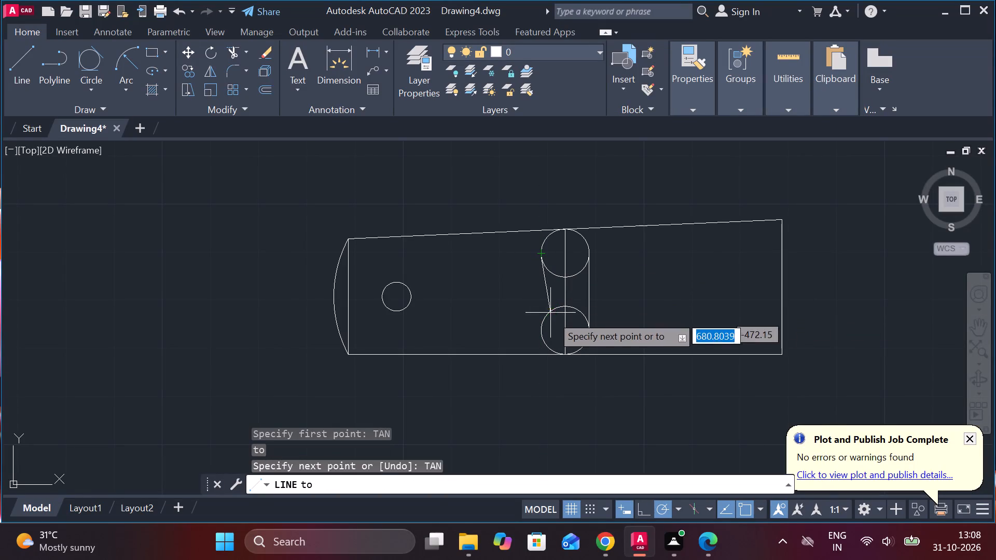
{"action": "left_click", "coordinate": [545, 320]}
{"action": "key", "text": "Escape"}
Trim the inner halves of both circles to leave a rounded slot outline around the middle line.
{"action": "key", "text": "t"}
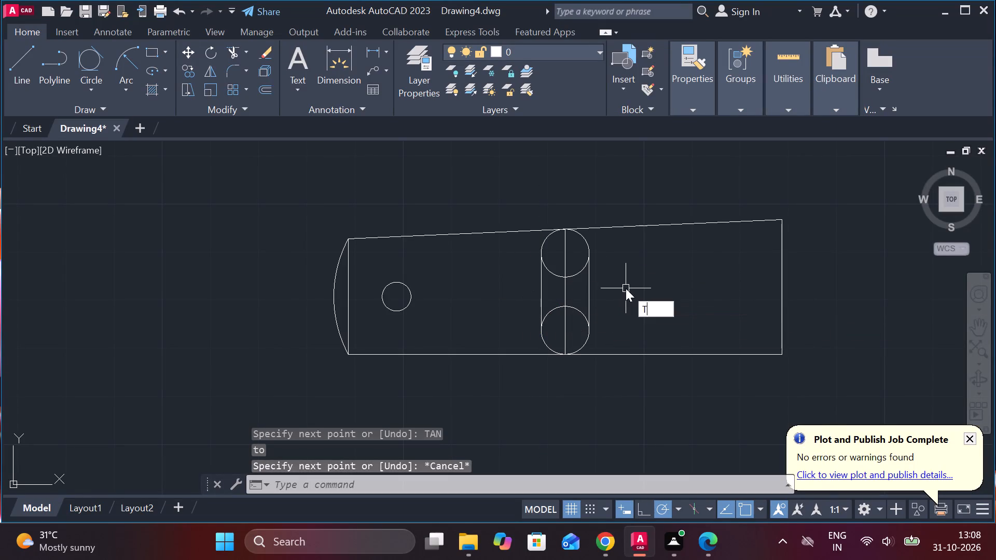
{"action": "type", "text": "R"}
{"action": "key", "text": "space"}
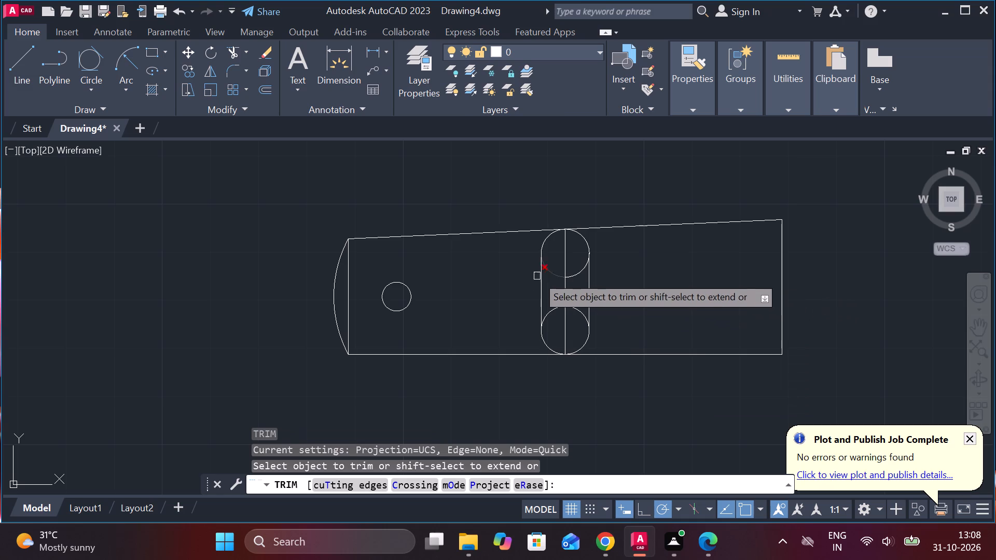
{"action": "left_click", "coordinate": [550, 275]}
{"action": "left_click", "coordinate": [581, 274]}
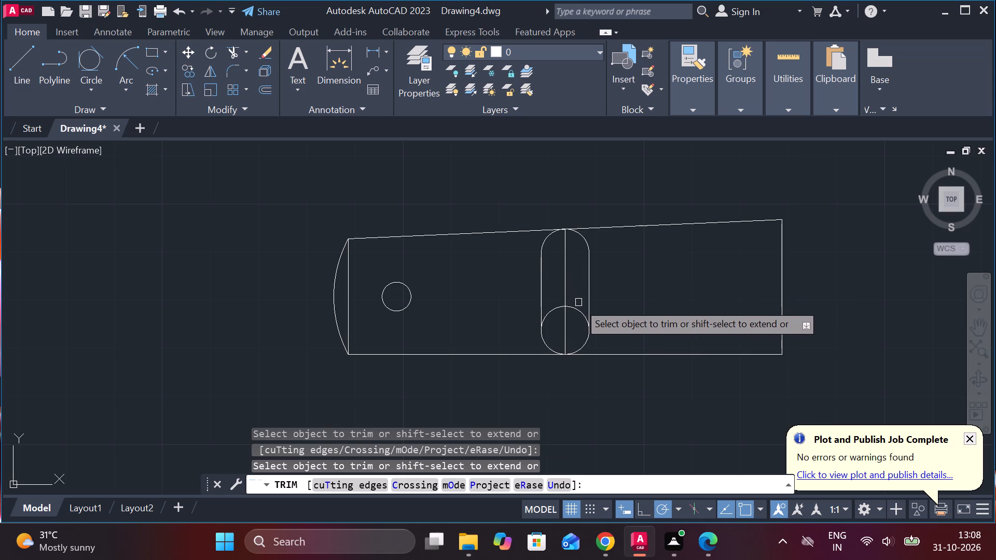
{"action": "left_click", "coordinate": [578, 307]}
{"action": "left_click", "coordinate": [549, 314]}
{"action": "middle_click_drag", "start_coordinate": [642, 285], "coordinate": [615, 281]}
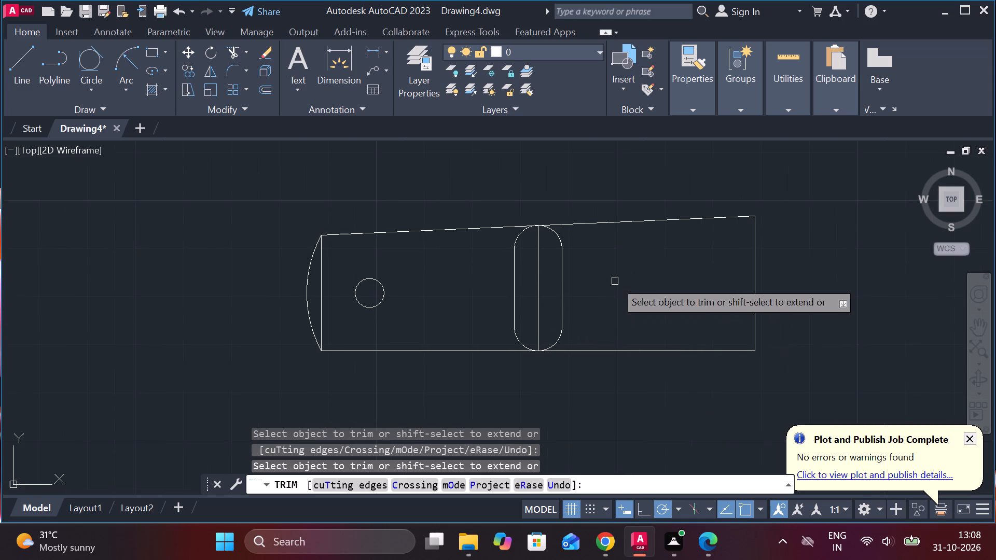
{"action": "key", "text": "Escape"}
Hatch both halves of the rounded slot with the ANSI31 pattern at scale 1.
{"action": "left_click", "coordinate": [158, 87]}
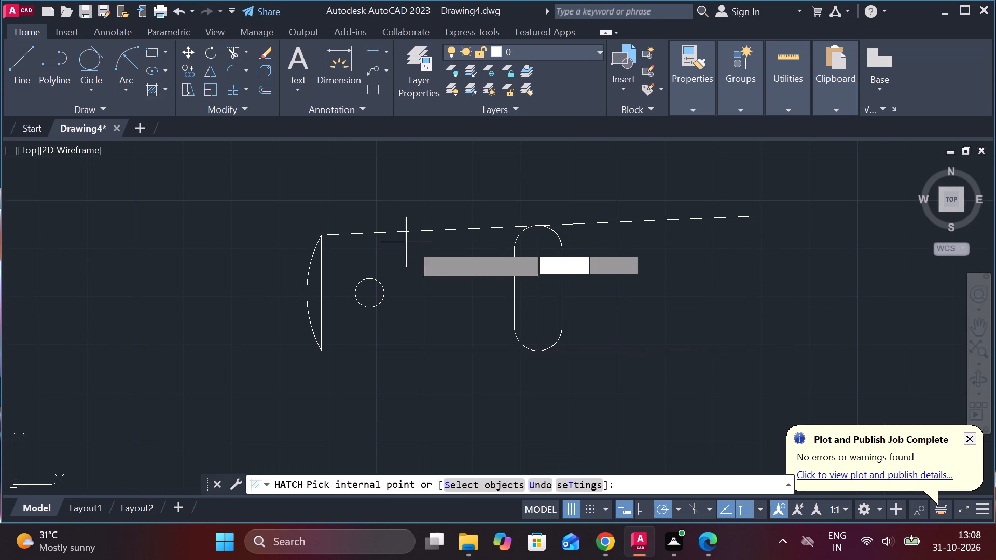
{"action": "left_click", "coordinate": [548, 288]}
{"action": "left_click", "coordinate": [522, 282]}
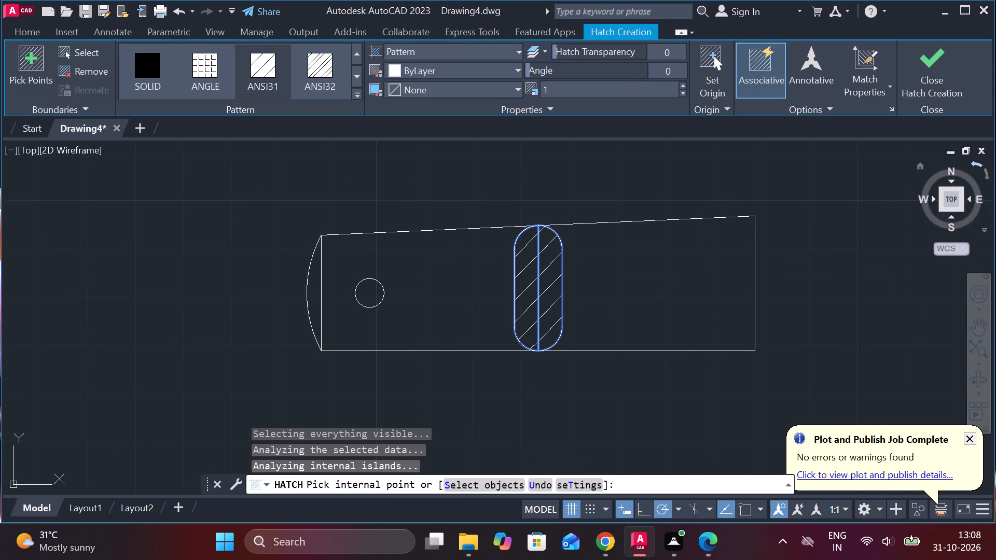
{"action": "left_click", "coordinate": [942, 73]}
{"action": "key", "text": "Escape"}
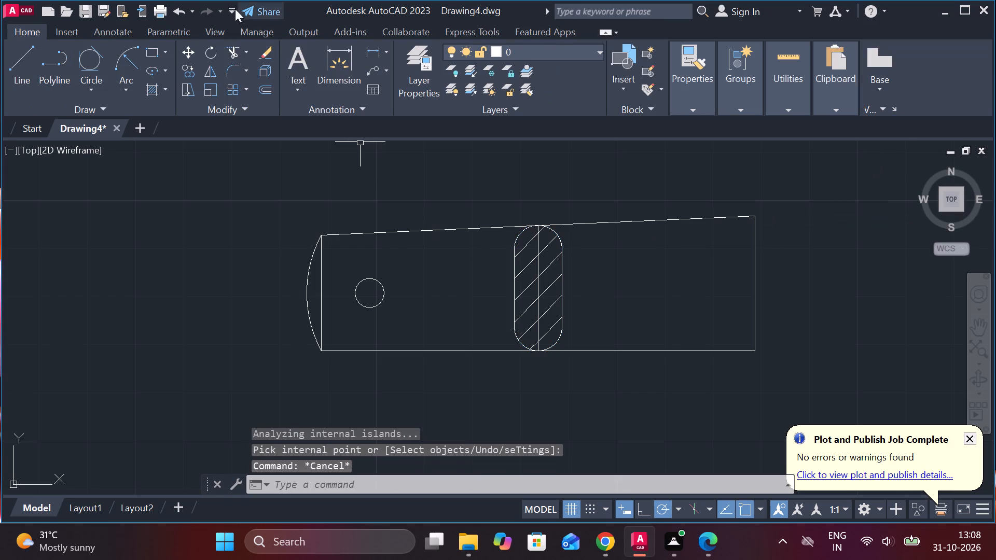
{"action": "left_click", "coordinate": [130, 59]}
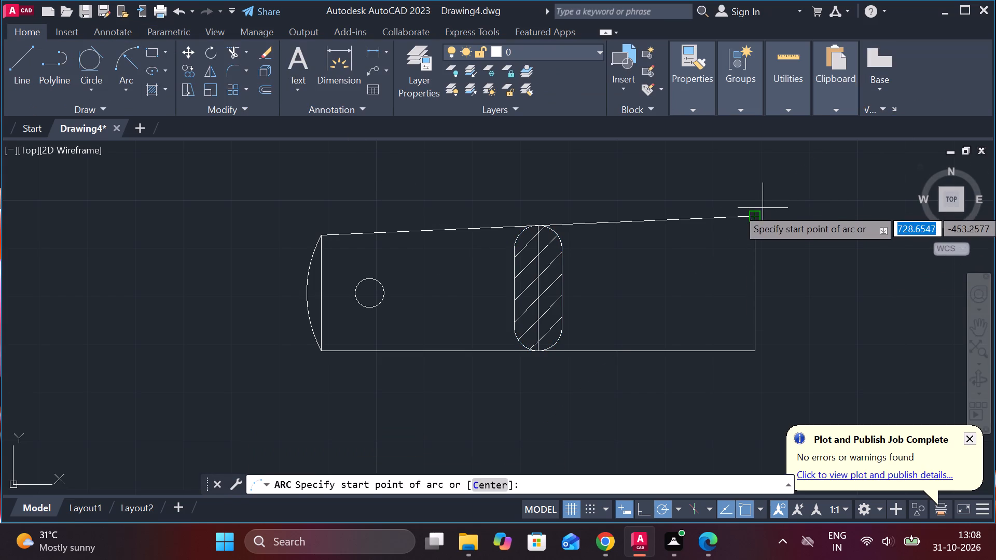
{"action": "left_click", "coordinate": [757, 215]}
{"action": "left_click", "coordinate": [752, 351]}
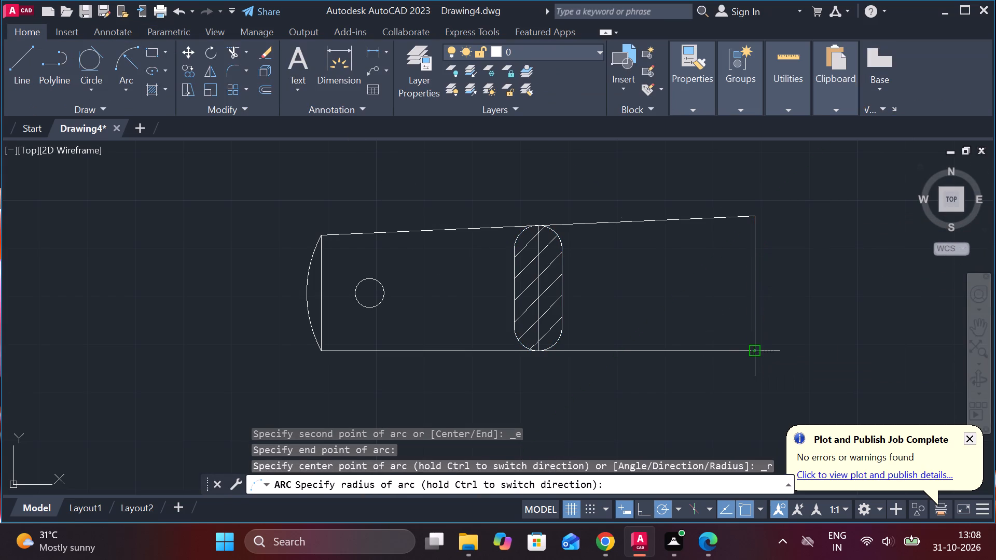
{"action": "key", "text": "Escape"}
Draw a three-point arc from the wide end's lower corner through its upper corner, ending 30 beyond the upper corner.
{"action": "key", "text": "space"}
{"action": "left_click", "coordinate": [759, 355]}
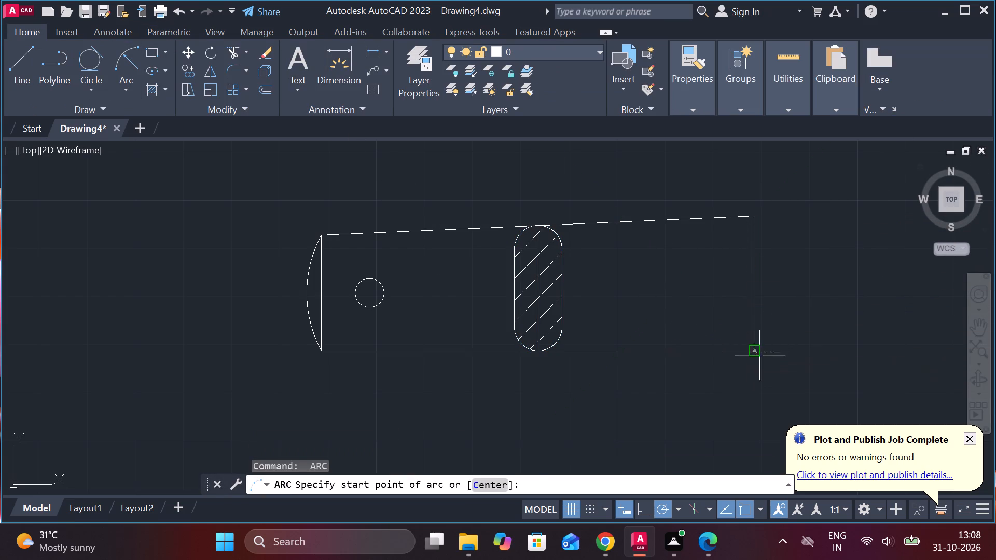
{"action": "left_click", "coordinate": [752, 215]}
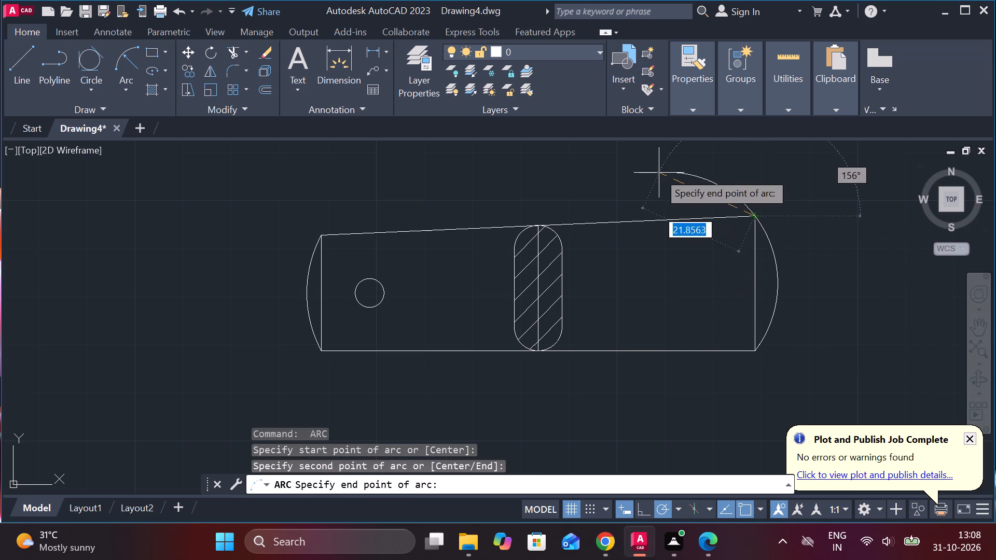
{"action": "middle_click_drag", "start_coordinate": [676, 175], "coordinate": [684, 223]}
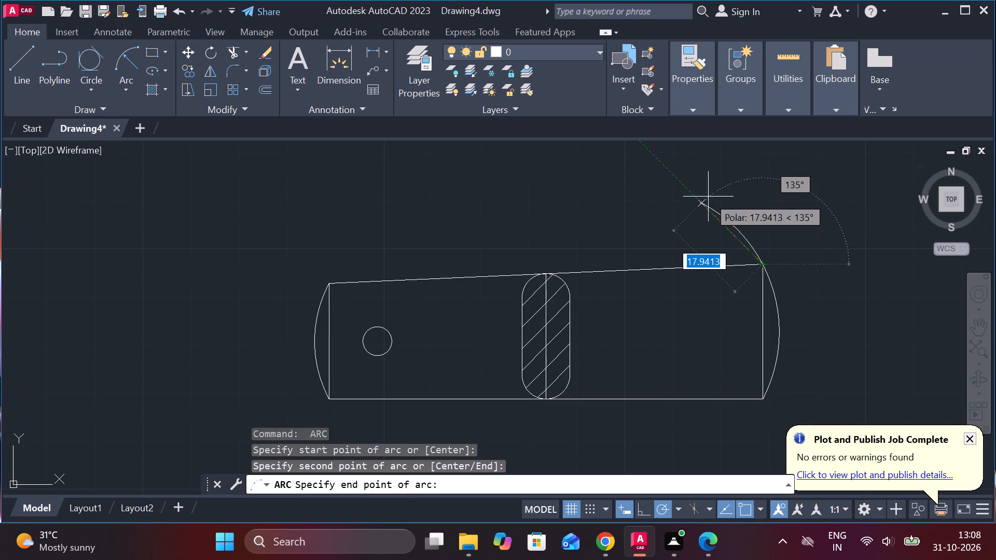
{"action": "middle_click_drag", "start_coordinate": [710, 195], "coordinate": [517, 327]}
{"action": "middle_click_drag", "start_coordinate": [523, 304], "coordinate": [598, 187]}
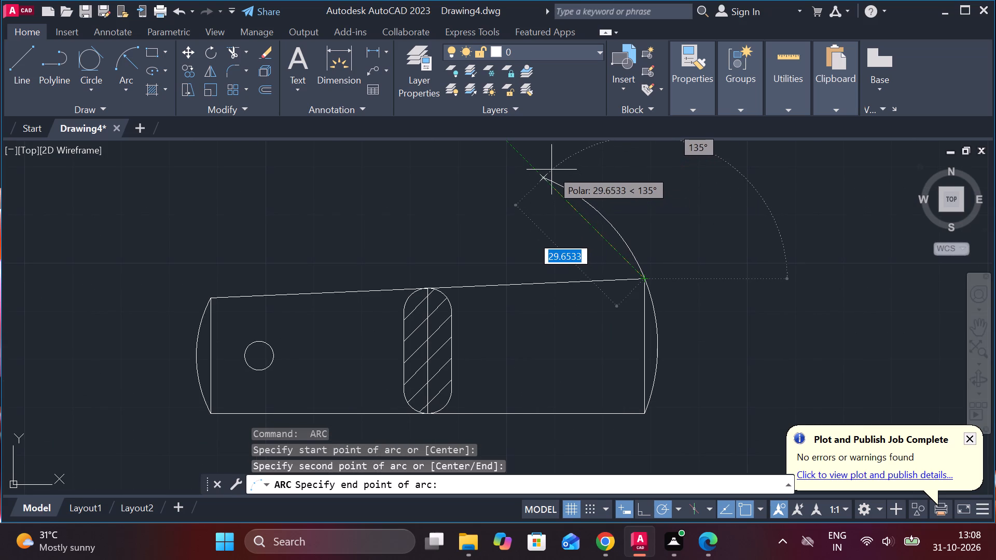
{"action": "type", "text": "30"}
{"action": "key", "text": "Return"}
Trim off the part of the arc that runs past the wide end's upper corner.
{"action": "type", "text": "TR"}
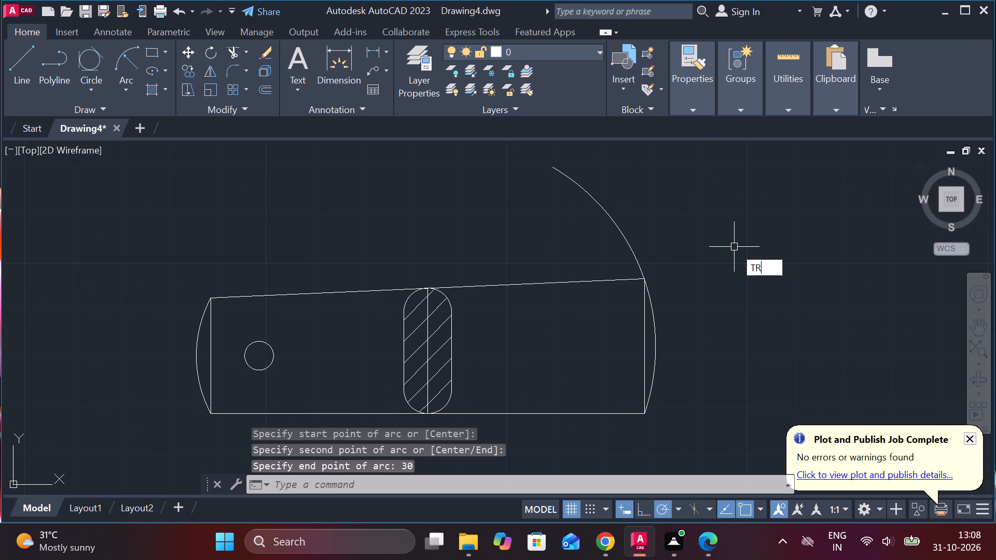
{"action": "key", "text": "space"}
{"action": "left_click_drag", "start_coordinate": [656, 222], "coordinate": [649, 222]}
{"action": "left_click", "coordinate": [583, 237]}
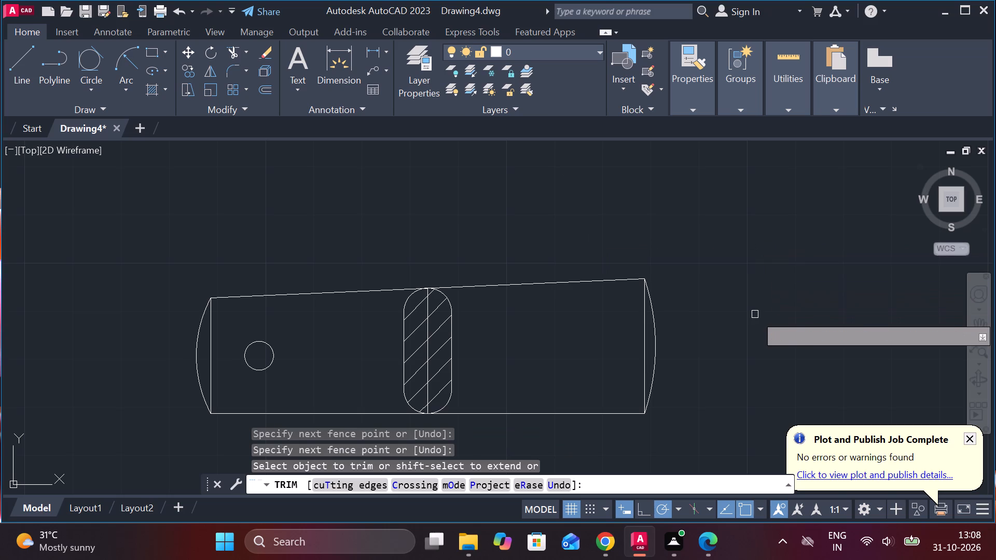
{"action": "middle_click_drag", "start_coordinate": [755, 316], "coordinate": [762, 293]}
{"action": "scroll", "coordinate": [764, 310], "scroll_direction": "down", "scroll_amount": 1}
{"action": "key", "text": "Escape"}
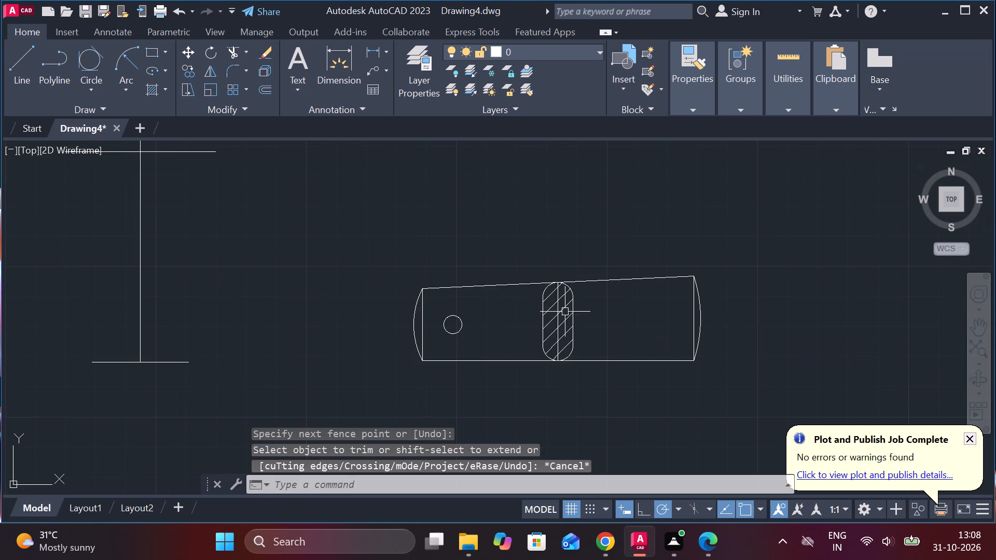
Copy the whole tapered piece from the slot's bottom point to a spot above the original, slightly towards the long vertical lines.
{"action": "left_click", "coordinate": [367, 265]}
{"action": "left_click", "coordinate": [755, 414]}
{"action": "type", "text": "CO"}
{"action": "key", "text": "Return"}
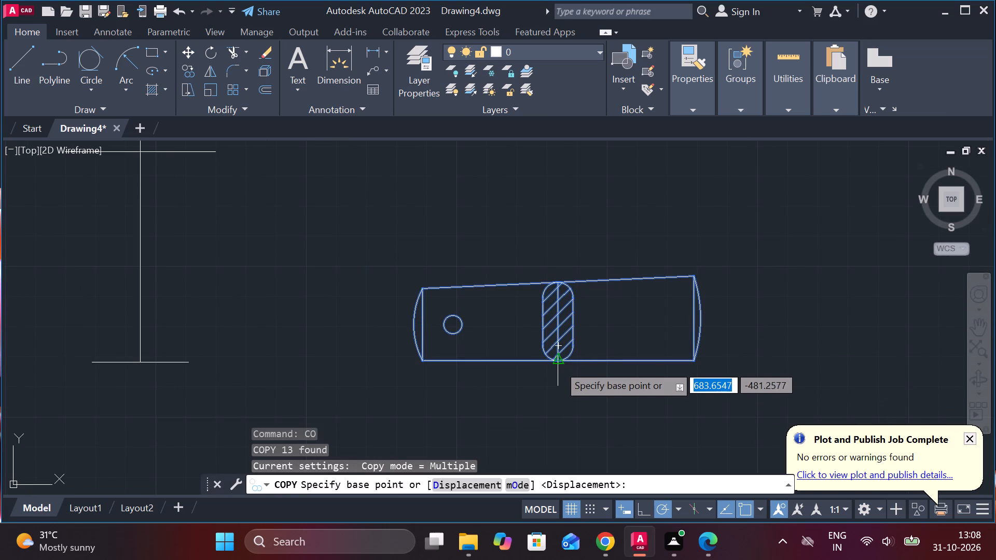
{"action": "left_click", "coordinate": [558, 362]}
{"action": "scroll", "coordinate": [573, 361], "scroll_direction": "down", "scroll_amount": 3}
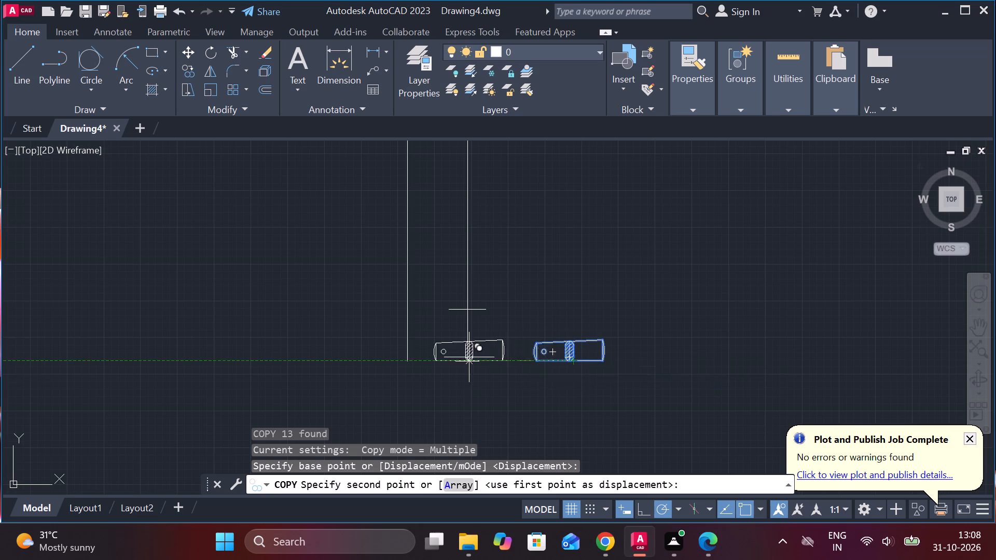
{"action": "scroll", "coordinate": [460, 360], "scroll_direction": "up", "scroll_amount": 3}
{"action": "middle_click_drag", "start_coordinate": [663, 258], "coordinate": [391, 413]}
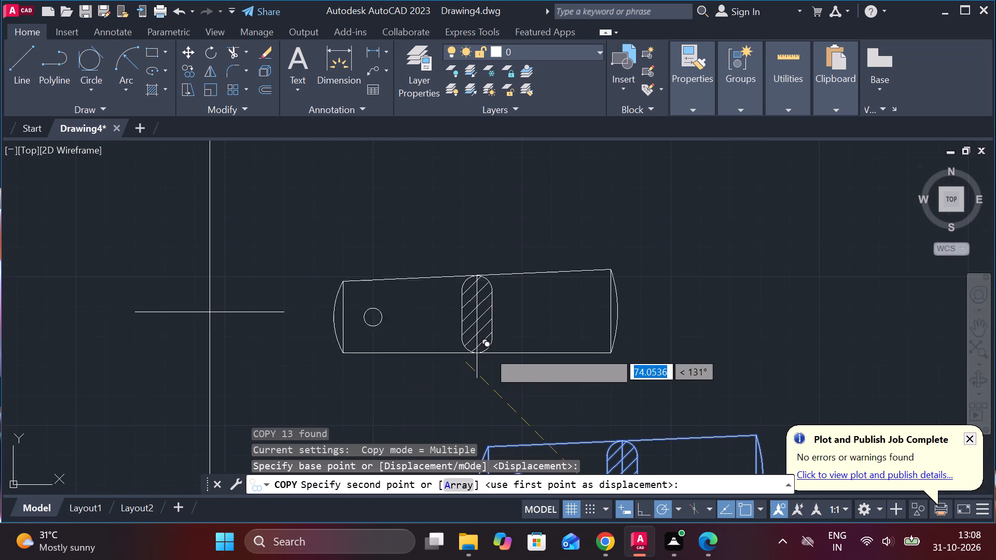
{"action": "left_click", "coordinate": [534, 342]}
{"action": "key", "text": "Escape"}
Draw three lines that close a 17 high rectangle on the short horizontal line at the long vertical line's lower end.
{"action": "scroll", "coordinate": [570, 344], "scroll_direction": "down", "scroll_amount": 2}
{"action": "middle_click_drag", "start_coordinate": [477, 387], "coordinate": [500, 342]}
{"action": "key", "text": "l"}
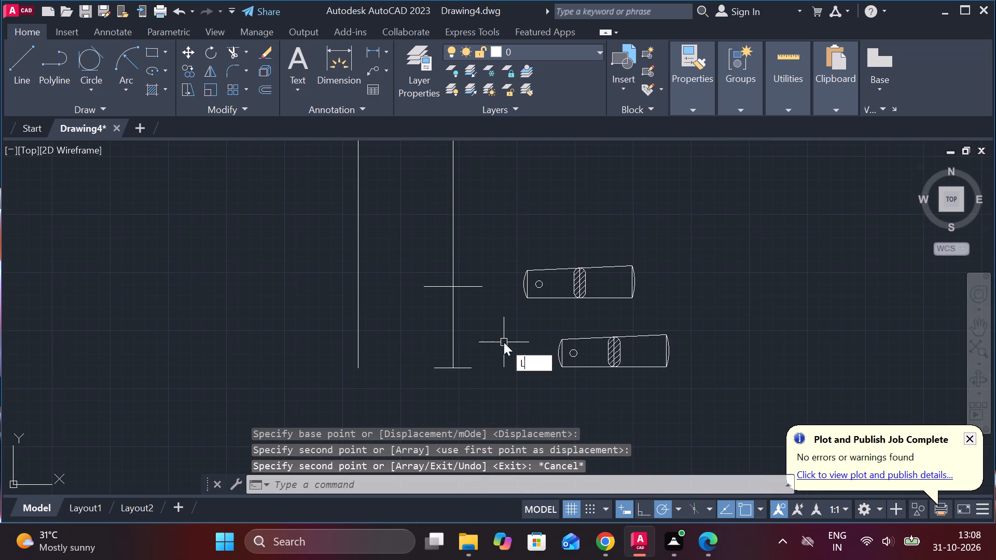
{"action": "key", "text": "Return"}
{"action": "left_click", "coordinate": [475, 374]}
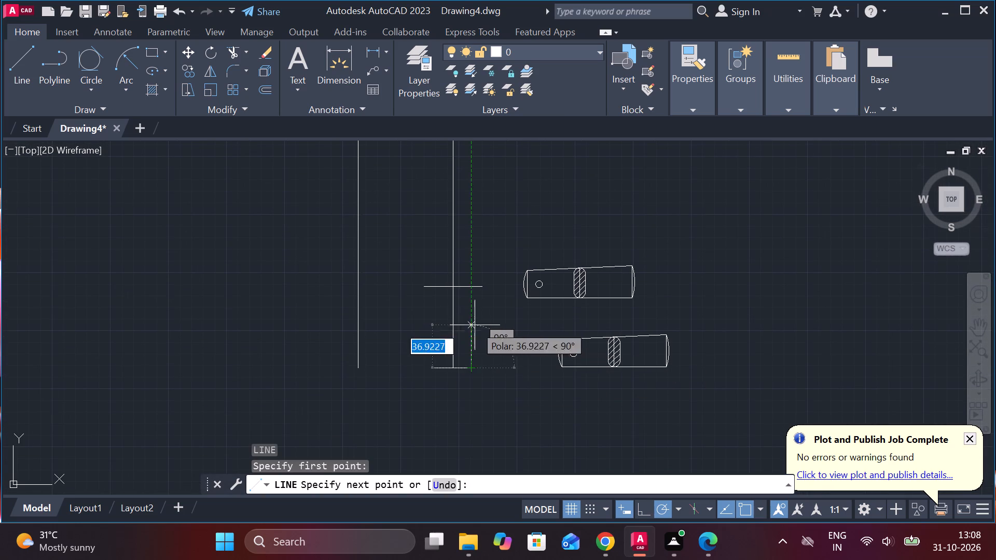
{"action": "type", "text": "17N"}
{"action": "key", "text": "BackSpace"}
{"action": "key", "text": "Return"}
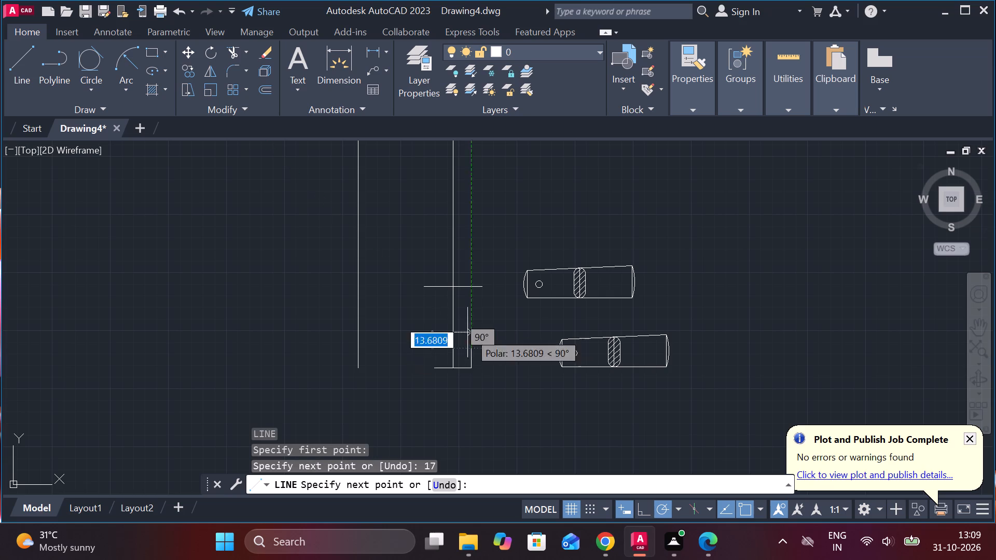
{"action": "scroll", "coordinate": [434, 340], "scroll_direction": "up", "scroll_amount": 2}
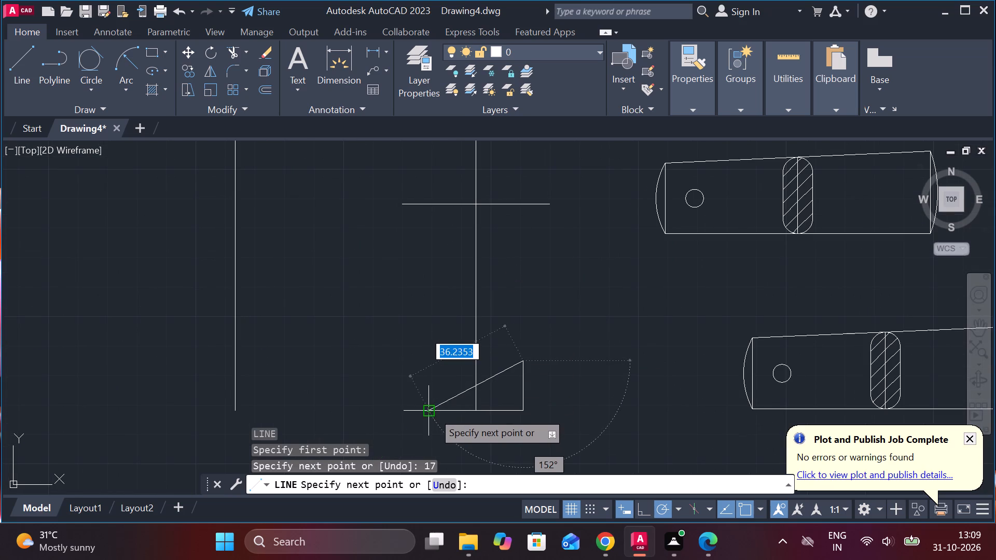
{"action": "left_click", "coordinate": [434, 361]}
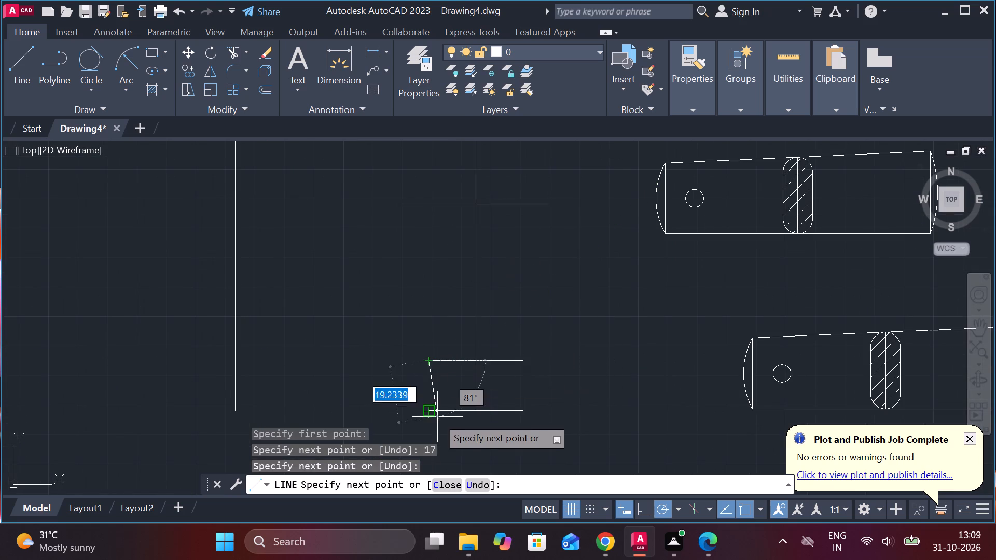
{"action": "left_click", "coordinate": [432, 410]}
{"action": "key", "text": "Escape"}
{"action": "scroll", "coordinate": [566, 361], "scroll_direction": "down", "scroll_amount": 2}
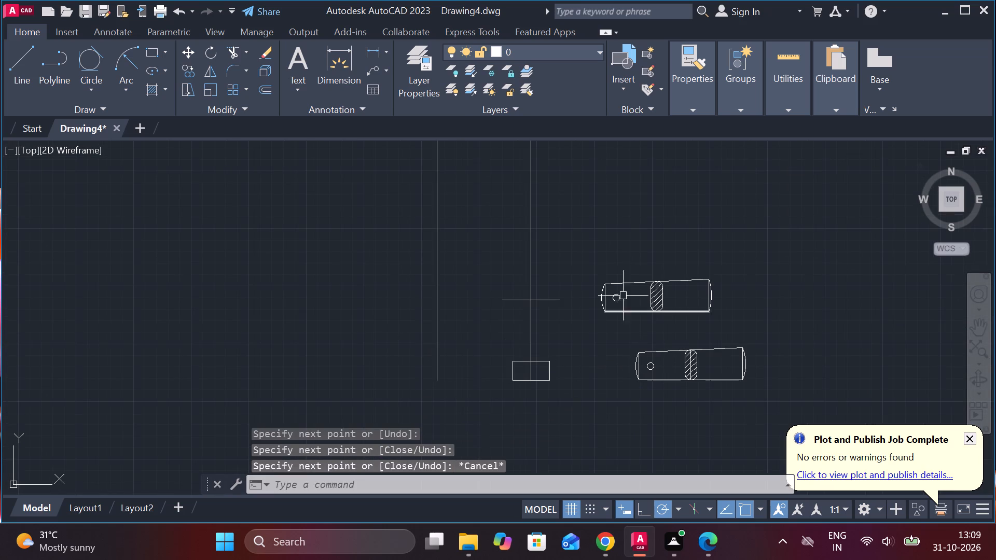
Move the copied tapered piece by its slot's bottom point onto the small rectangle's upper-left corner.
{"action": "left_click", "coordinate": [589, 252]}
{"action": "left_click", "coordinate": [737, 327]}
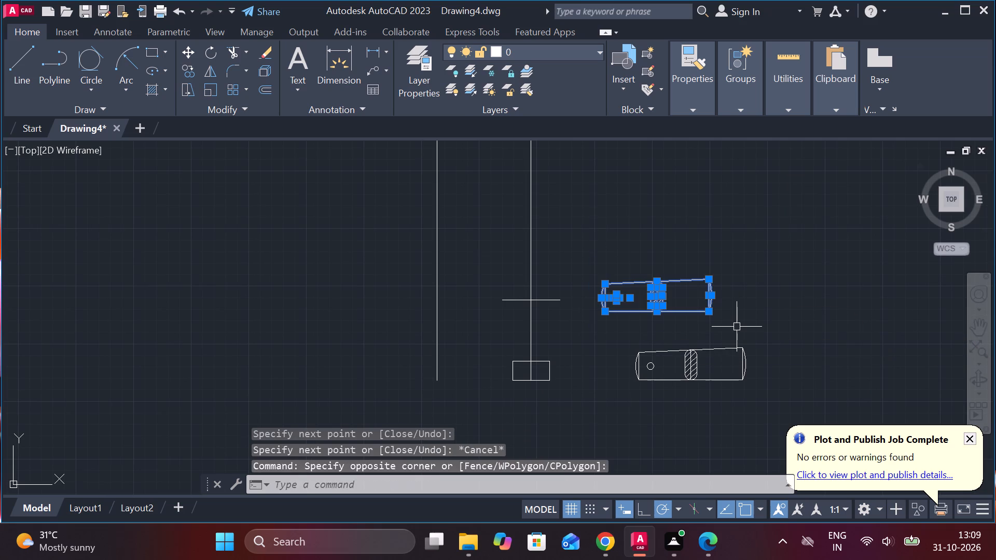
{"action": "key", "text": "m"}
{"action": "key", "text": "Return"}
{"action": "scroll", "coordinate": [637, 303], "scroll_direction": "up", "scroll_amount": 3}
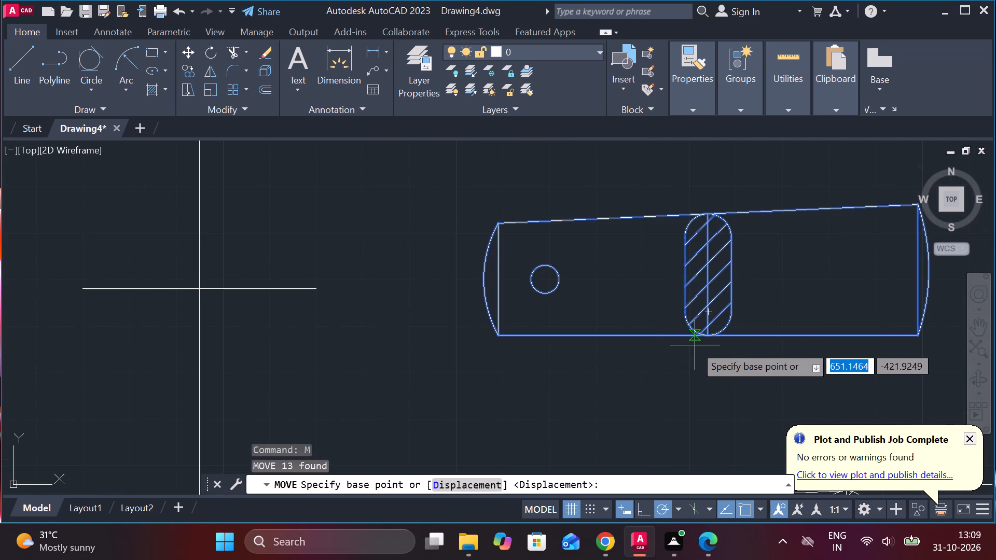
{"action": "left_click", "coordinate": [704, 337]}
{"action": "scroll", "coordinate": [707, 334], "scroll_direction": "down", "scroll_amount": 3}
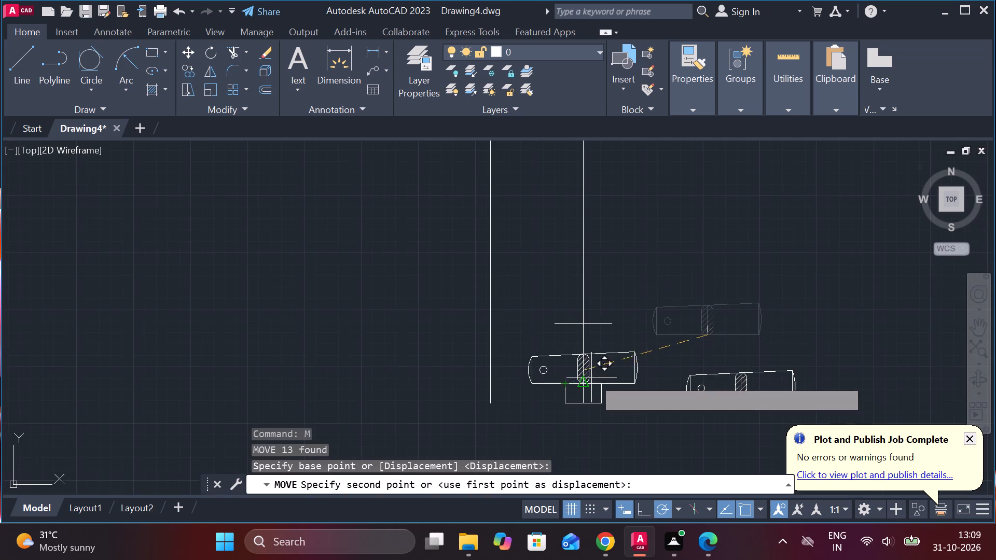
{"action": "scroll", "coordinate": [595, 380], "scroll_direction": "up", "scroll_amount": 3}
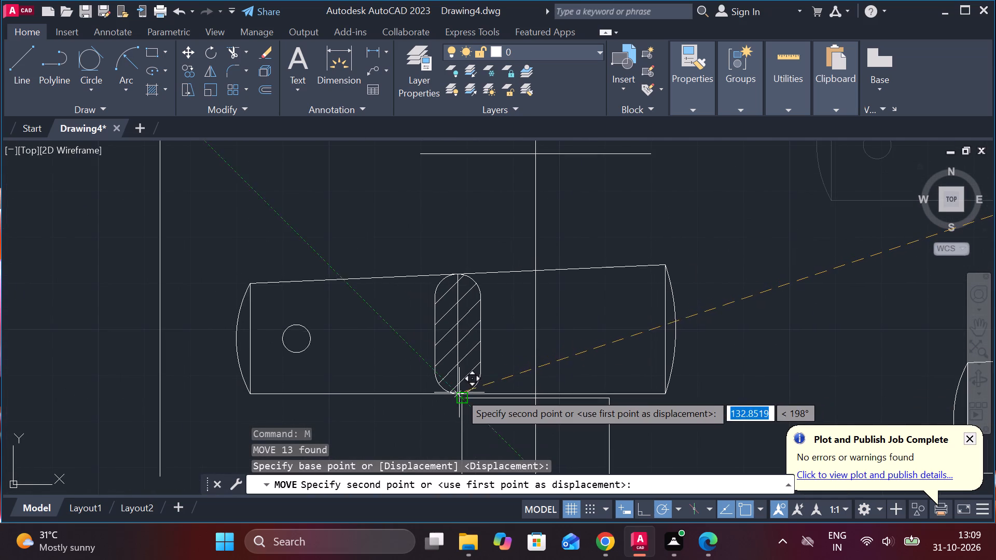
{"action": "left_click", "coordinate": [462, 395]}
{"action": "scroll", "coordinate": [613, 369], "scroll_direction": "down", "scroll_amount": 1}
{"action": "middle_click_drag", "start_coordinate": [680, 376], "coordinate": [622, 294]}
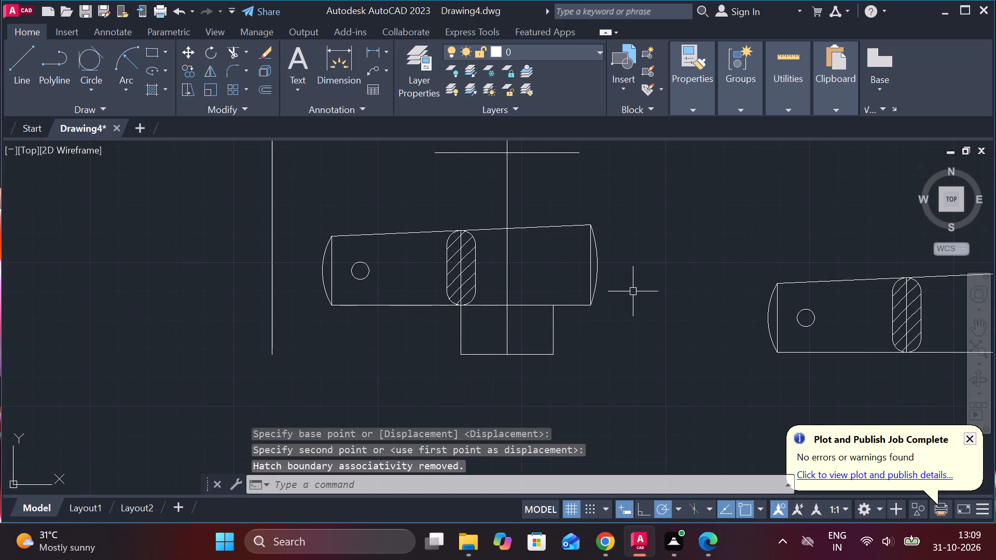
Erase the long vertical line that stands alone beside the moved tapered piece.
{"action": "scroll", "coordinate": [631, 291], "scroll_direction": "down", "scroll_amount": 2}
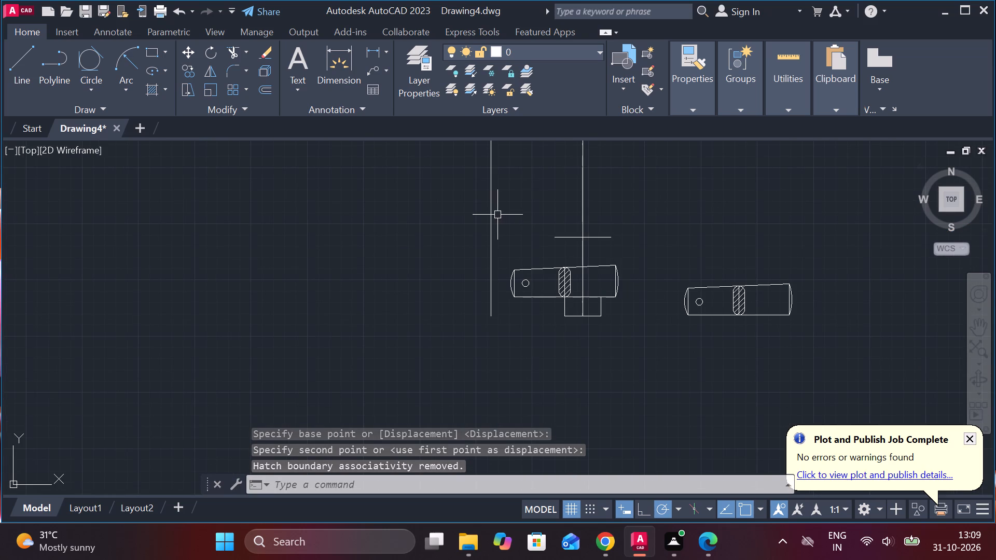
{"action": "left_click", "coordinate": [492, 208]}
{"action": "type", "text": "E"}
{"action": "key", "text": "space"}
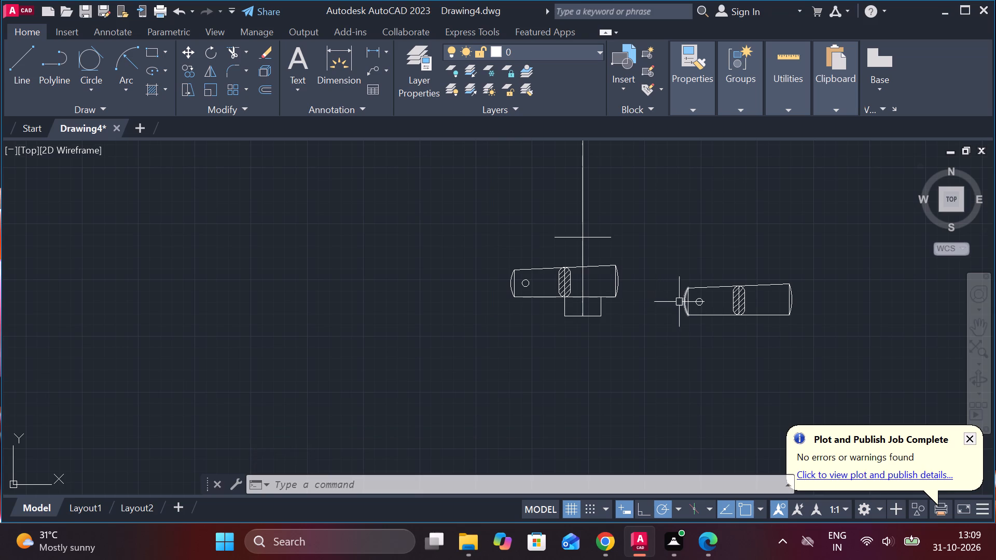
Draw a horizontal line from 30 above the wide end's lower corner to just past the slot's centre line.
{"action": "scroll", "coordinate": [676, 299], "scroll_direction": "up", "scroll_amount": 2}
{"action": "key", "text": "l"}
{"action": "key", "text": "Return"}
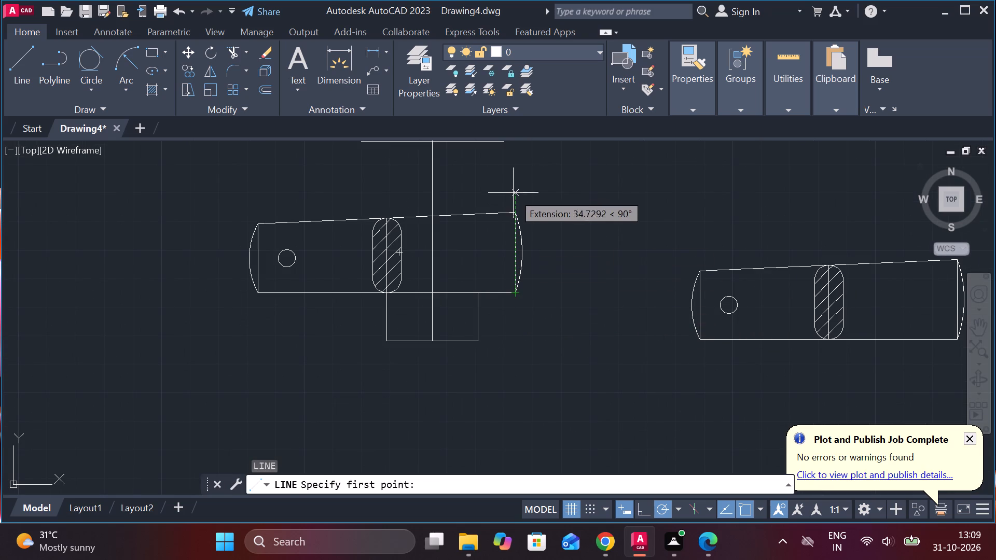
{"action": "type", "text": "30"}
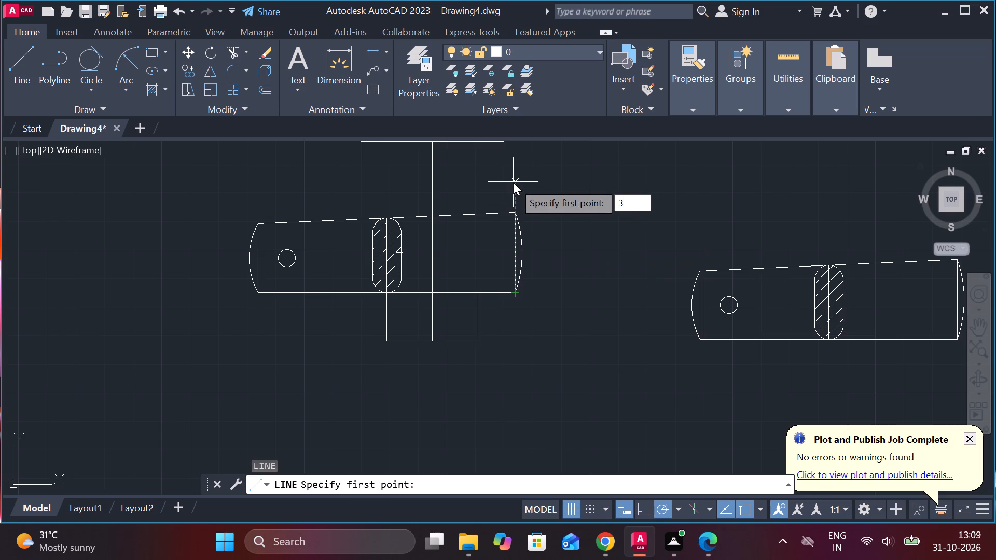
{"action": "key", "text": "Return"}
{"action": "left_click", "coordinate": [380, 204]}
{"action": "key", "text": "Escape"}
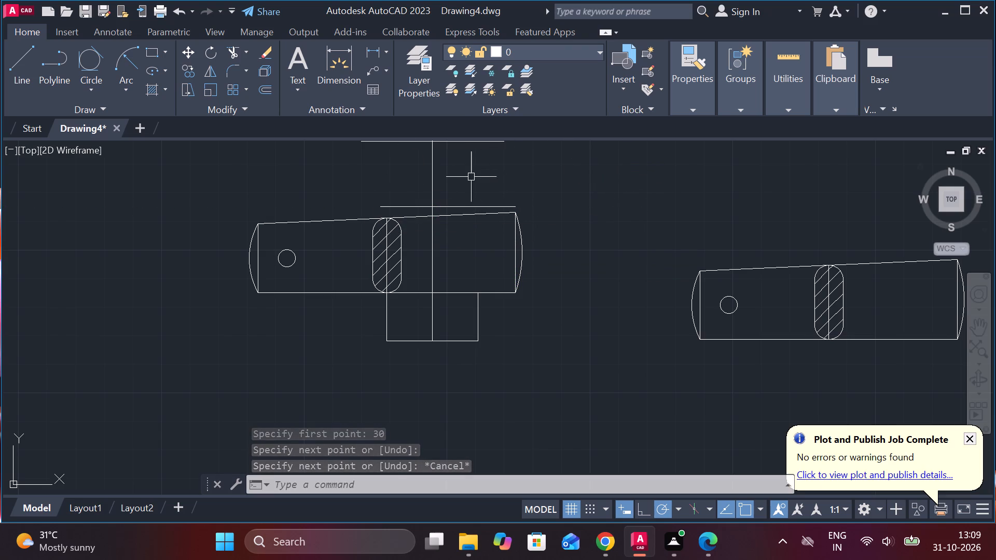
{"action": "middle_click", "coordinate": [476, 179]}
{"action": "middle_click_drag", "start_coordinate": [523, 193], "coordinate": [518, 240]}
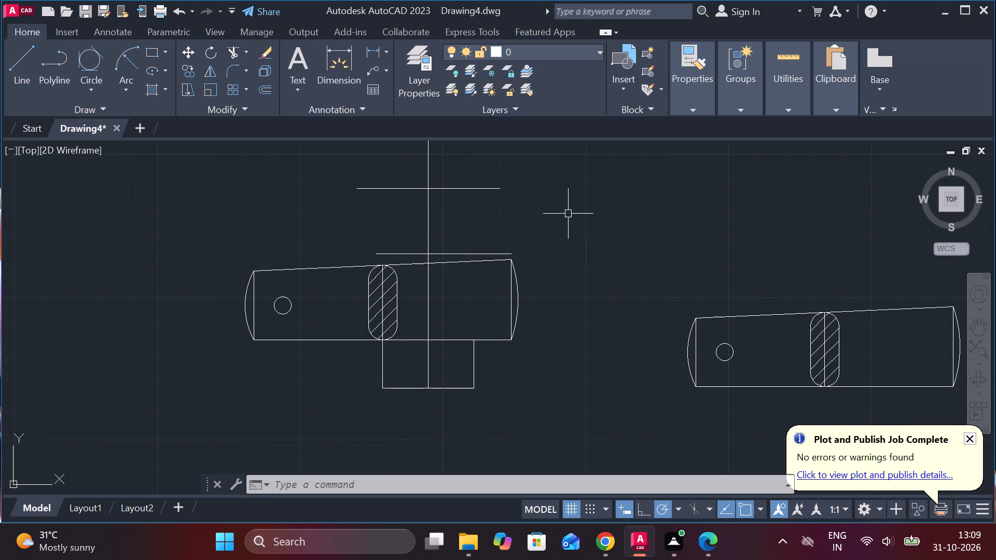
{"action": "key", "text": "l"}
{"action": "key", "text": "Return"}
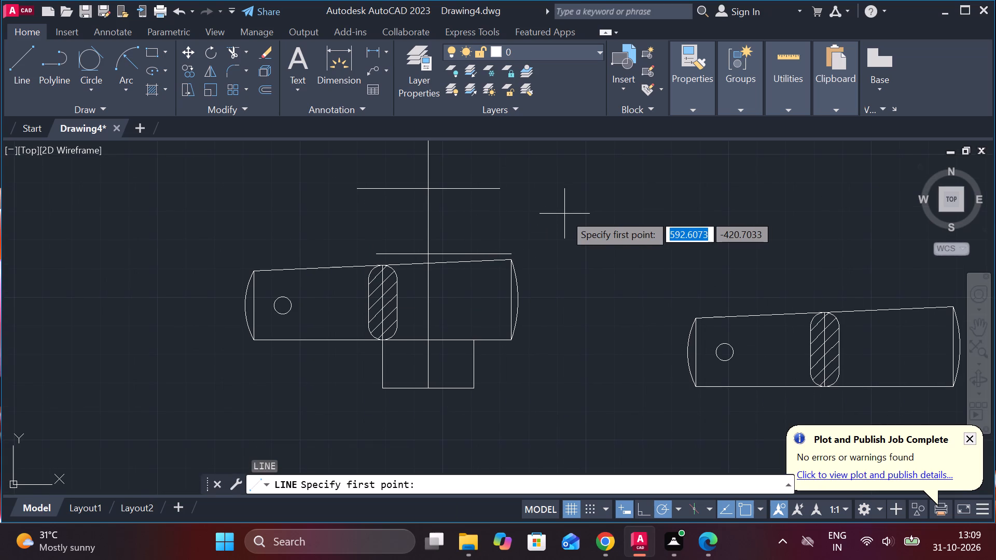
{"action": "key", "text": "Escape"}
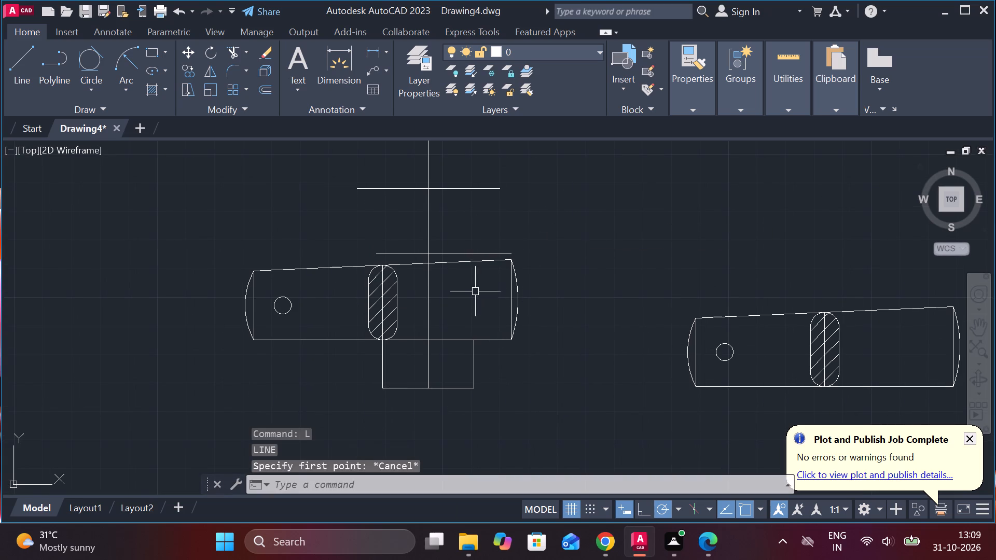
Stretch the small rectangle's right edge vertically up through the tapered piece to just past the new horizontal line.
{"action": "left_click", "coordinate": [473, 365]}
{"action": "left_click", "coordinate": [473, 341]}
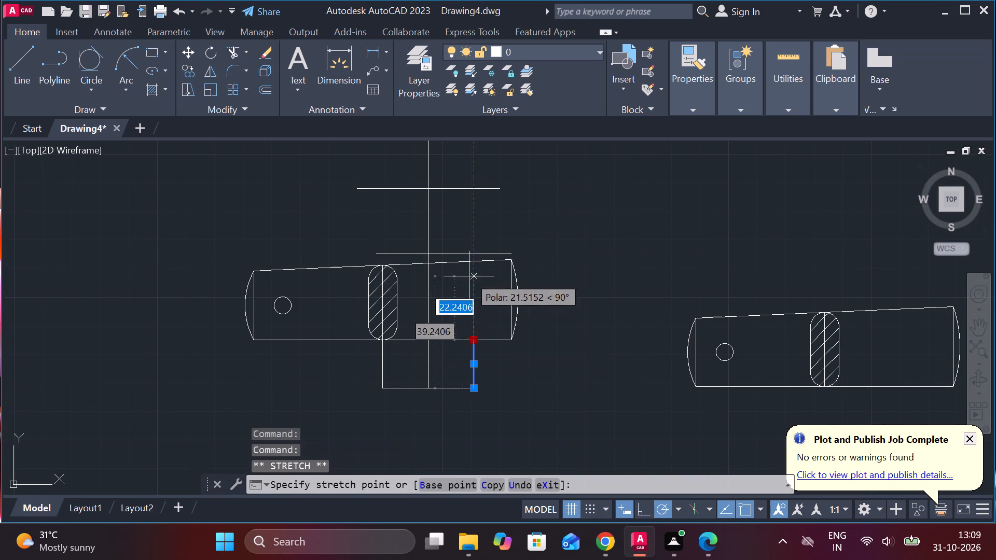
{"action": "scroll", "coordinate": [468, 270], "scroll_direction": "up", "scroll_amount": 3}
{"action": "left_click", "coordinate": [491, 177]}
{"action": "scroll", "coordinate": [497, 184], "scroll_direction": "down", "scroll_amount": 3}
{"action": "key", "text": "Escape"}
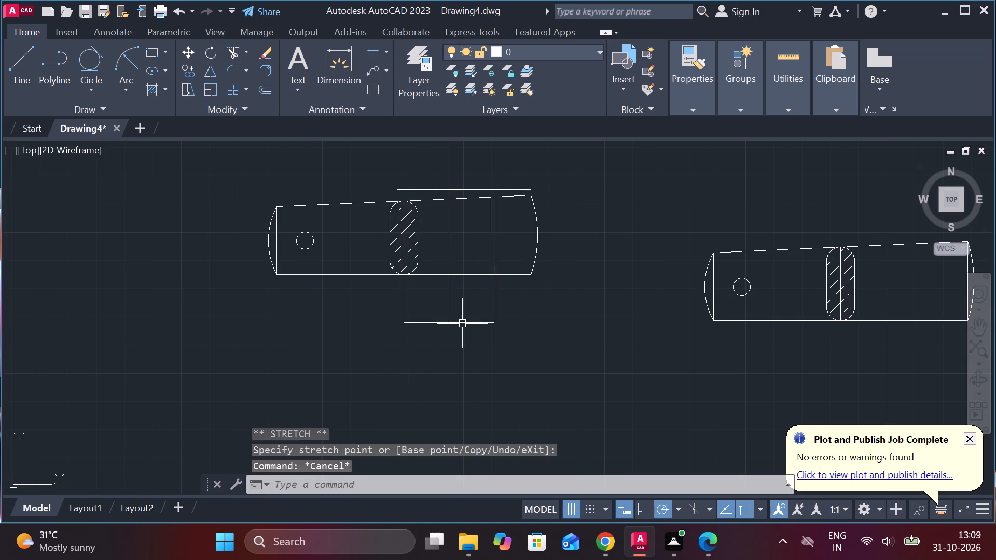
Extend the slot's vertical centre line up to the horizontal line above the tapered piece.
{"action": "key", "text": "e"}
{"action": "type", "text": "X"}
{"action": "key", "text": "space"}
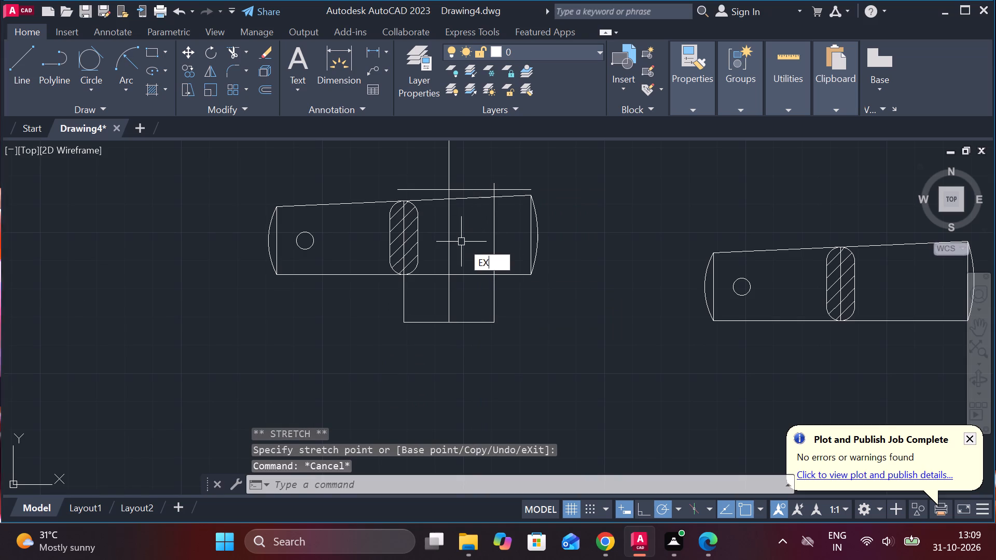
{"action": "scroll", "coordinate": [373, 191], "scroll_direction": "up", "scroll_amount": 3}
{"action": "left_click", "coordinate": [484, 243]}
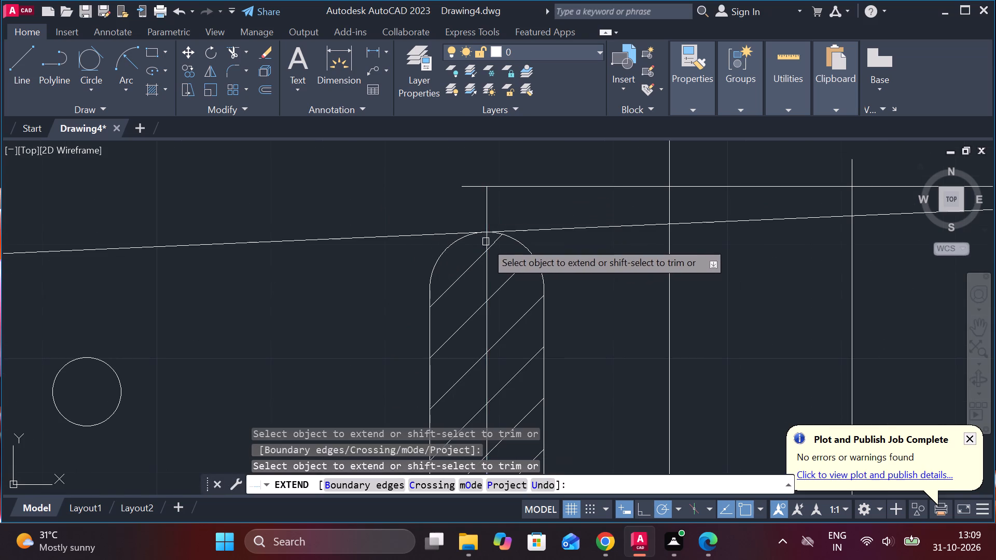
{"action": "scroll", "coordinate": [513, 226], "scroll_direction": "down", "scroll_amount": 3}
{"action": "key", "text": "Escape"}
Trim the overhanging ends of the horizontal line and the stretched vertical edge to form clean upper corners.
{"action": "type", "text": "TR"}
{"action": "key", "text": "space"}
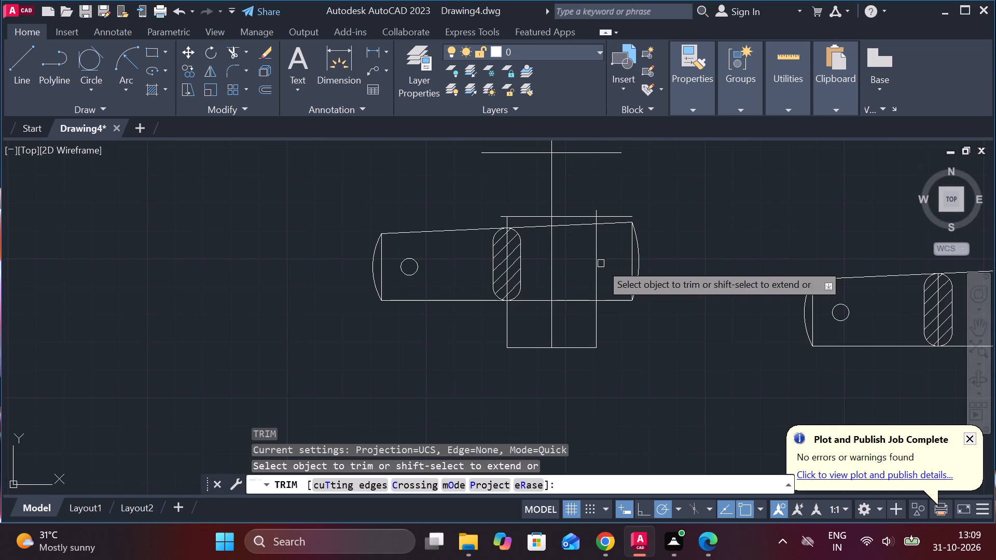
{"action": "left_click", "coordinate": [610, 217]}
{"action": "left_click", "coordinate": [591, 210]}
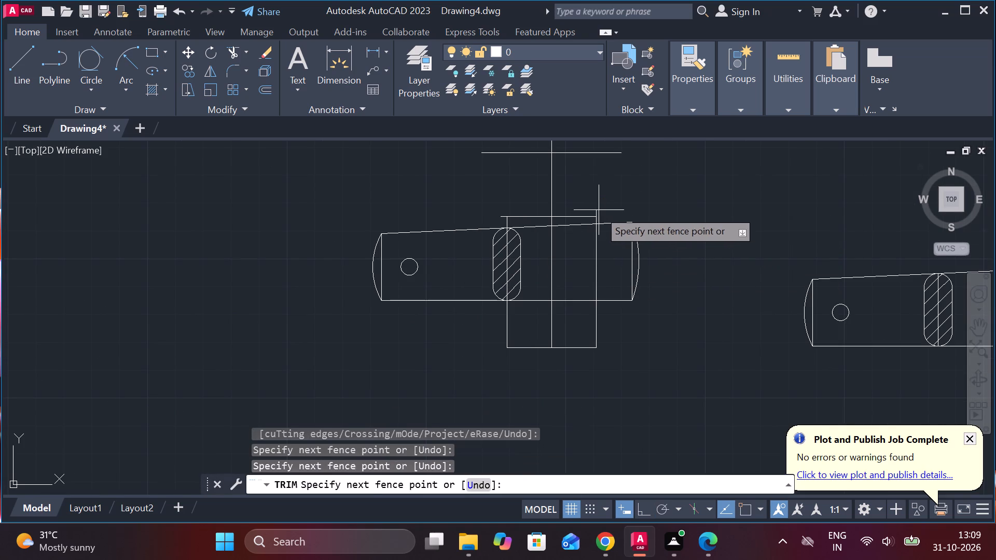
{"action": "left_click", "coordinate": [599, 210]}
{"action": "left_click", "coordinate": [597, 210]}
{"action": "left_click", "coordinate": [503, 218]}
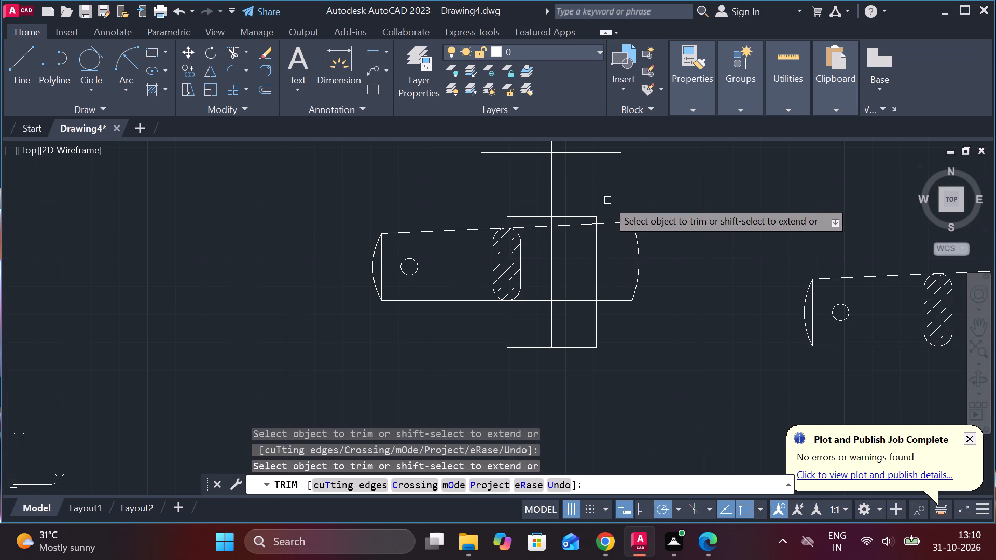
{"action": "middle_click_drag", "start_coordinate": [612, 194], "coordinate": [585, 194]}
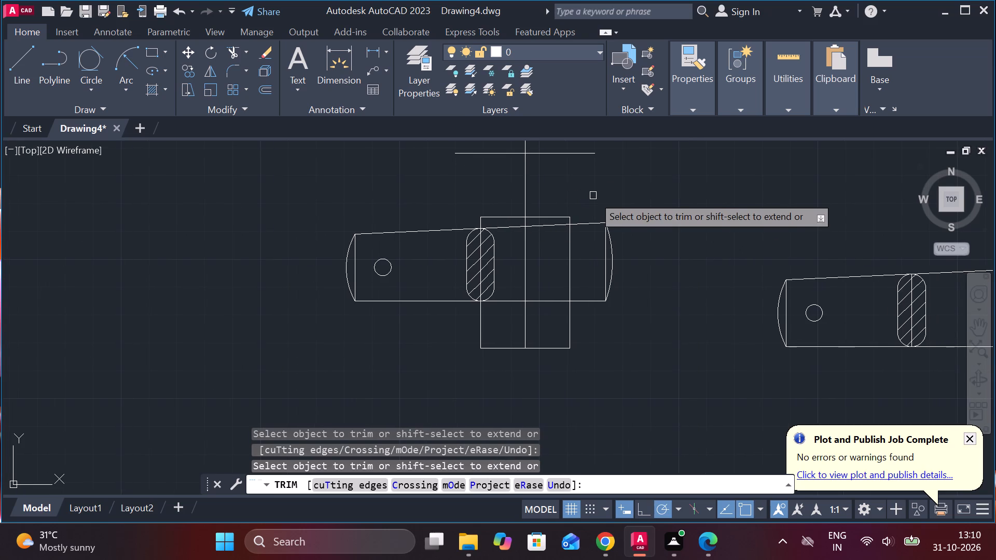
{"action": "middle_click_drag", "start_coordinate": [603, 182], "coordinate": [613, 206]}
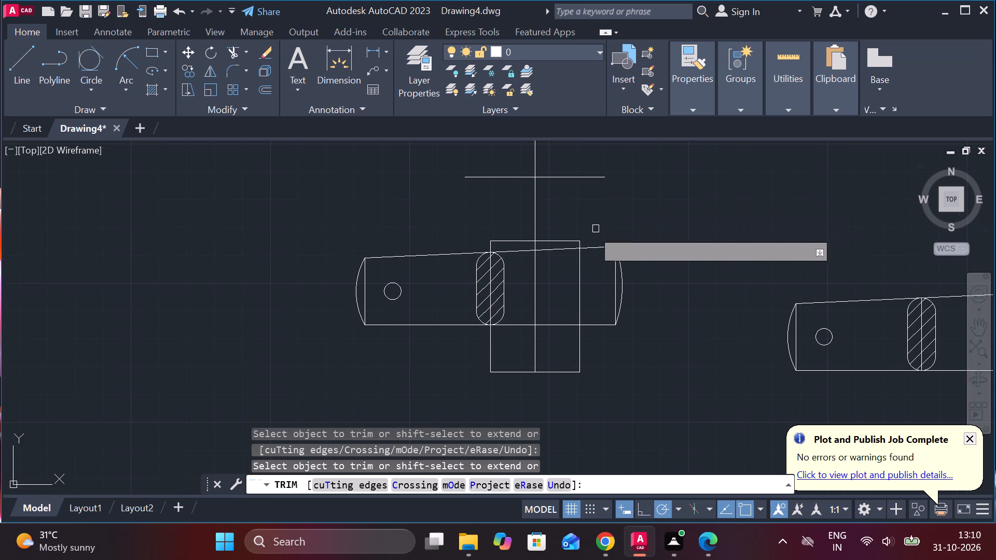
{"action": "key", "text": "Escape"}
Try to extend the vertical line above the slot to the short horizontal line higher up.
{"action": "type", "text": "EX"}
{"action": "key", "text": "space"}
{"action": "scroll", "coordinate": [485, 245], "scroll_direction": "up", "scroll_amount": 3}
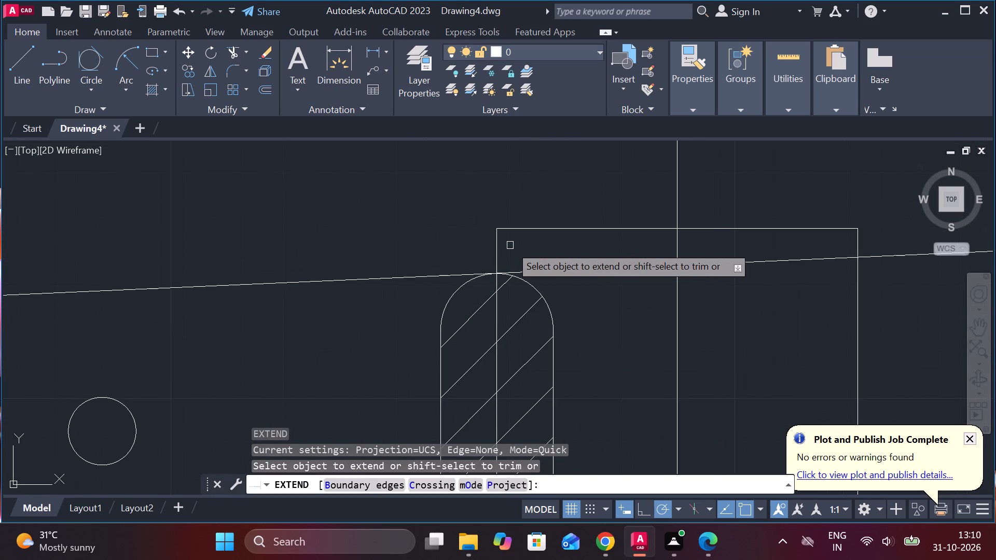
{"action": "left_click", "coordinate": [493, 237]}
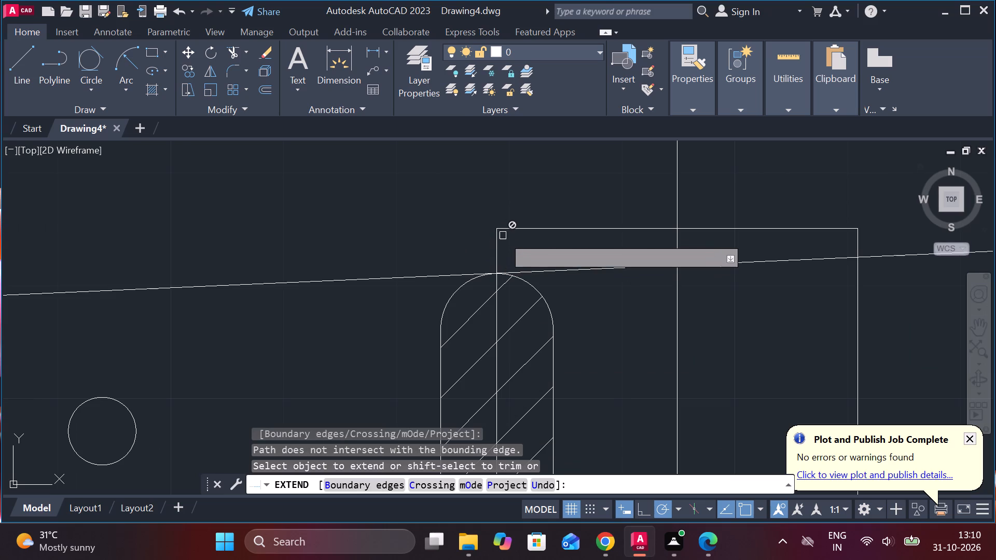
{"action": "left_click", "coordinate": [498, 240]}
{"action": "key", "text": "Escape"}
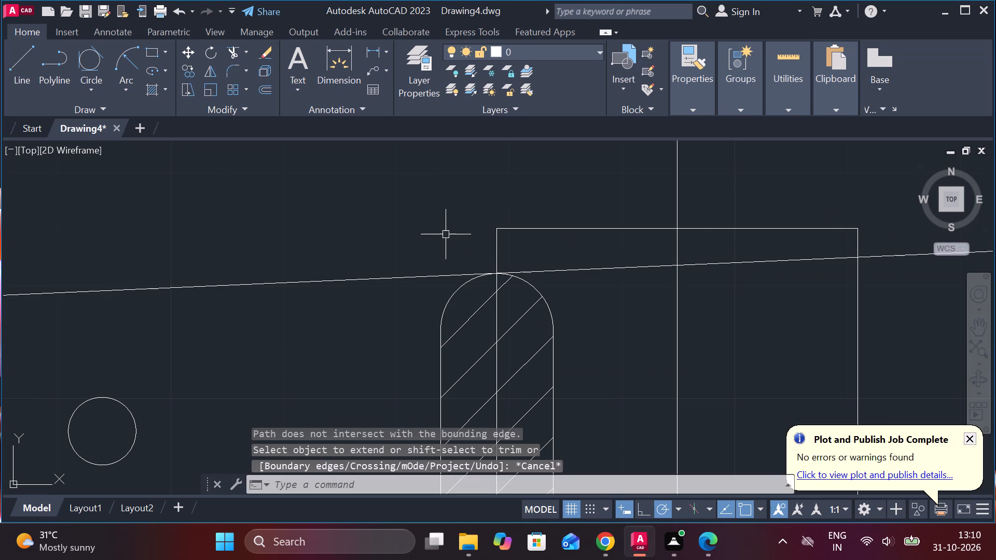
Draw a vertical line from the outline's upper-left corner up to the short horizontal line above.
{"action": "key", "text": "l"}
{"action": "key", "text": "Return"}
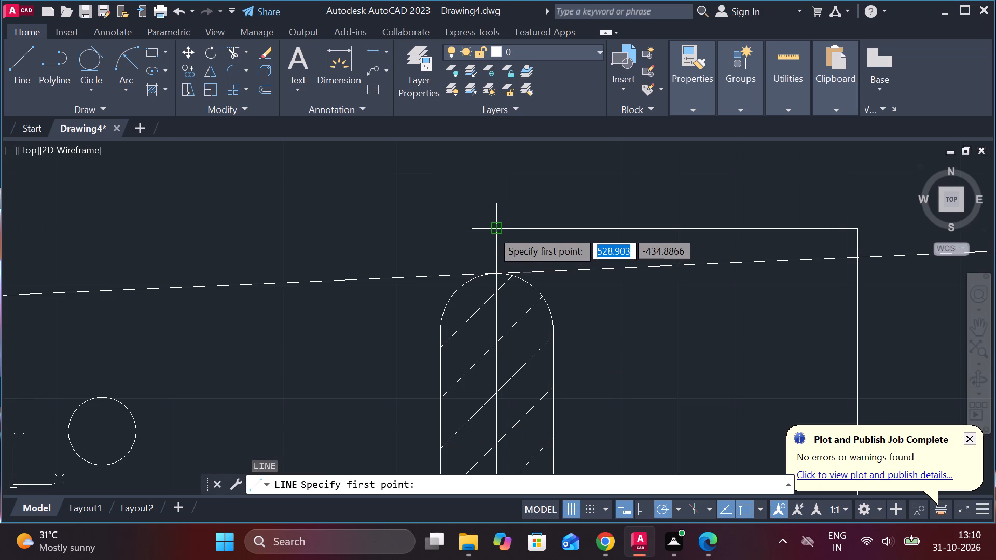
{"action": "left_click", "coordinate": [492, 230]}
{"action": "scroll", "coordinate": [500, 198], "scroll_direction": "down", "scroll_amount": 2}
{"action": "middle_click_drag", "start_coordinate": [507, 191], "coordinate": [516, 287]}
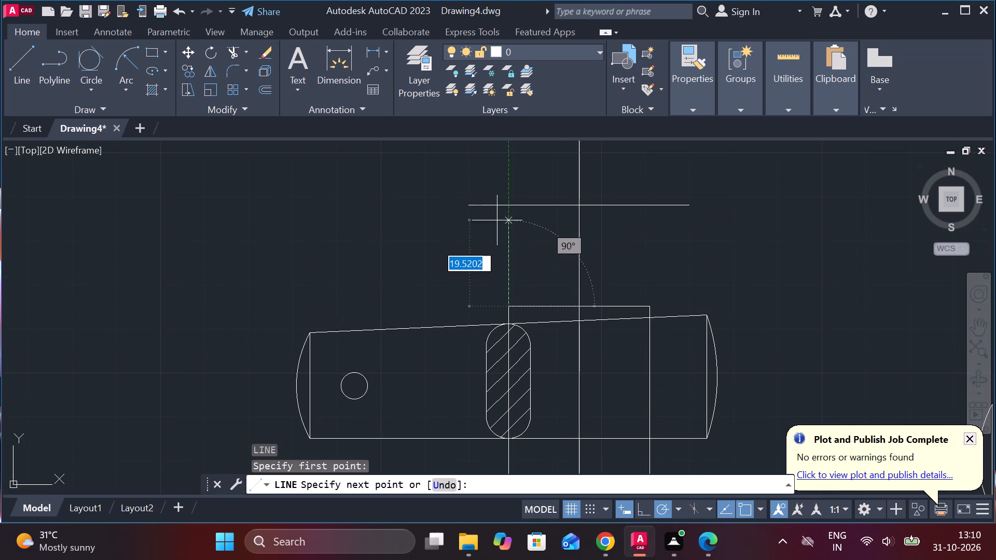
{"action": "left_click", "coordinate": [505, 203]}
{"action": "key", "text": "Escape"}
Draw a vertical line from the outline's upper-right corner up to the short horizontal line above.
{"action": "key", "text": "space"}
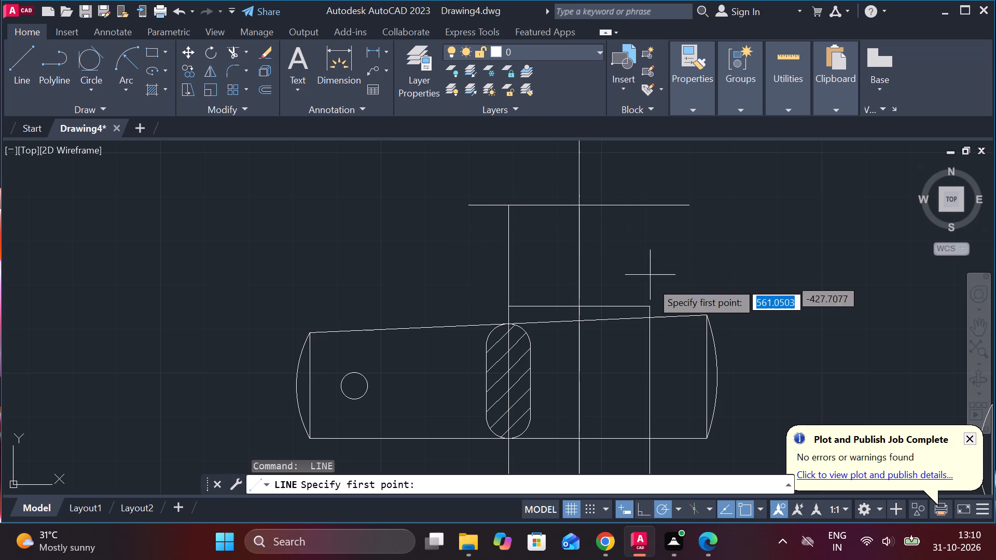
{"action": "left_click", "coordinate": [648, 304]}
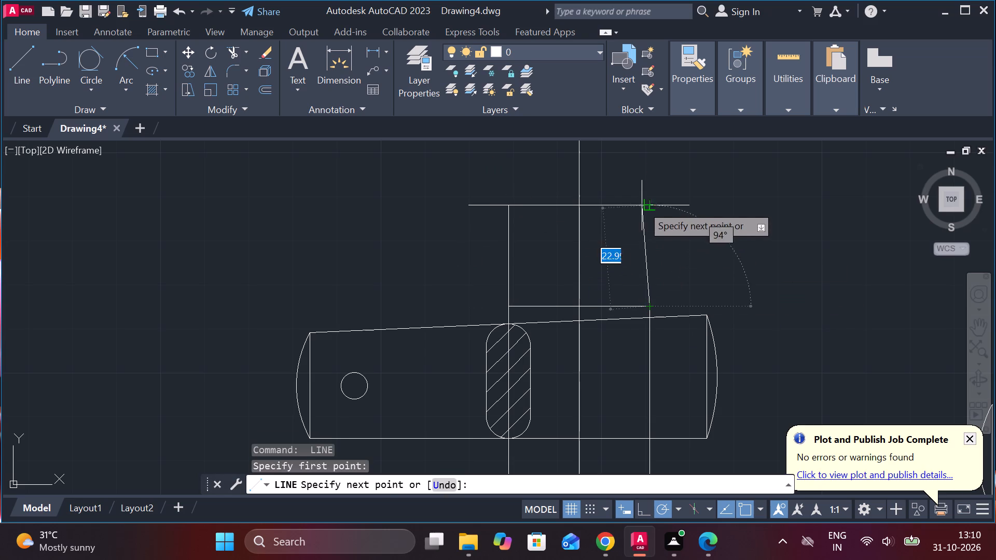
{"action": "left_click", "coordinate": [646, 203]}
{"action": "key", "text": "Escape"}
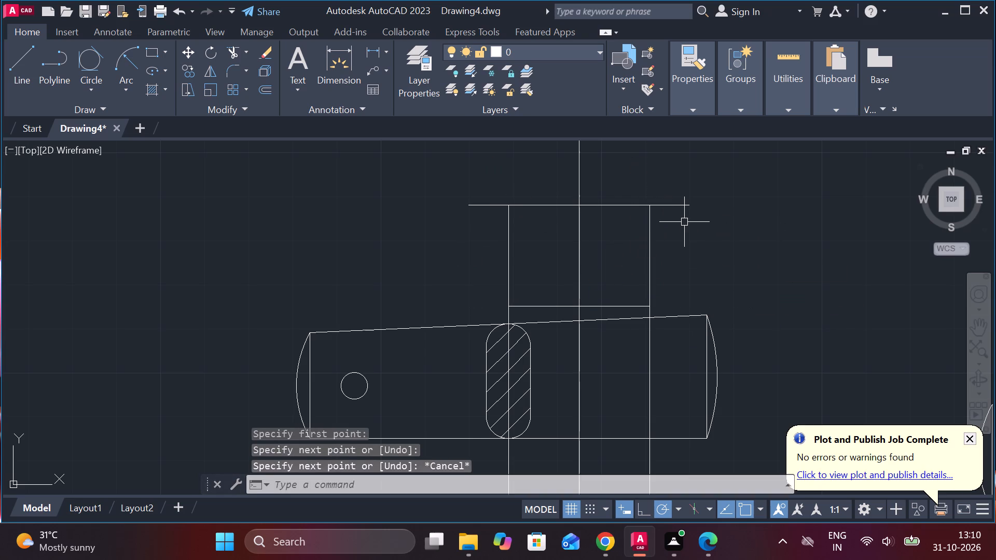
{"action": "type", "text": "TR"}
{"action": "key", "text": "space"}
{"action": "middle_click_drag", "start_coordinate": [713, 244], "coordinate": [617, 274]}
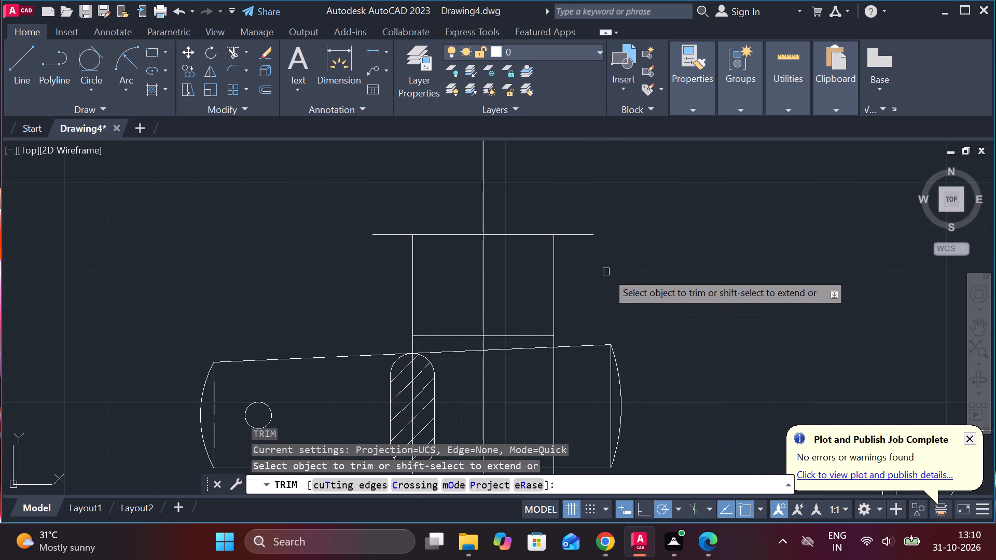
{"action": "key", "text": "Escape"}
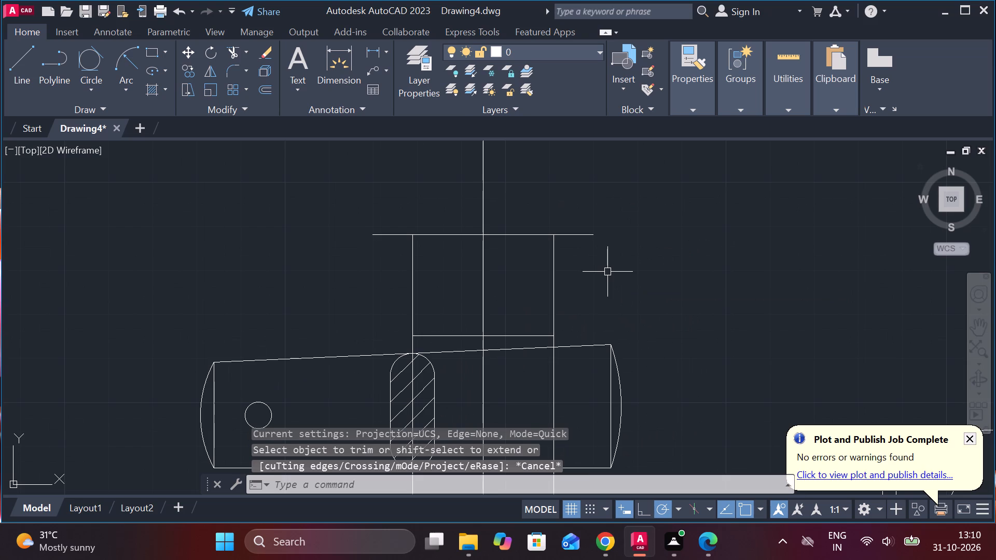
Measure the length of the short horizontal line above the tapered piece.
{"action": "left_click", "coordinate": [376, 49]}
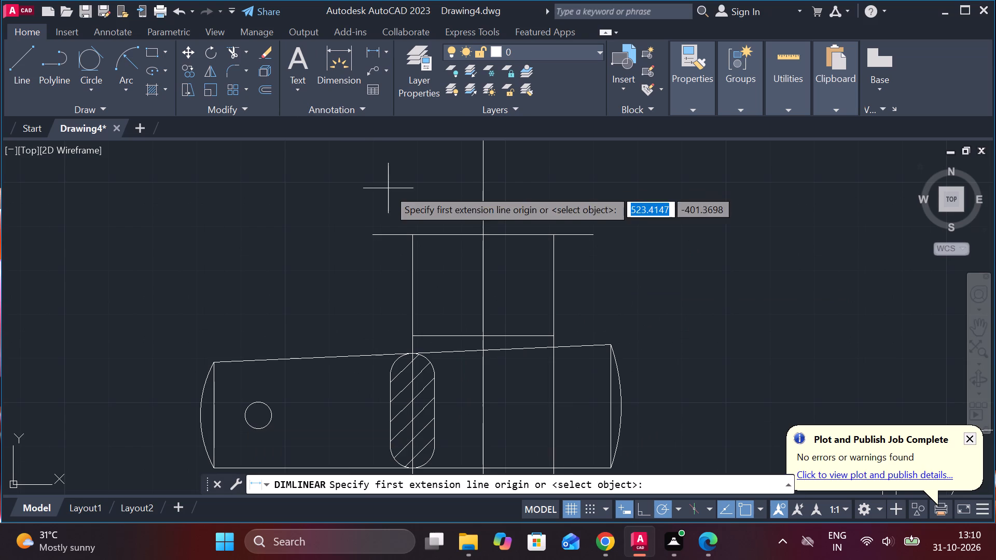
{"action": "left_click", "coordinate": [378, 225]}
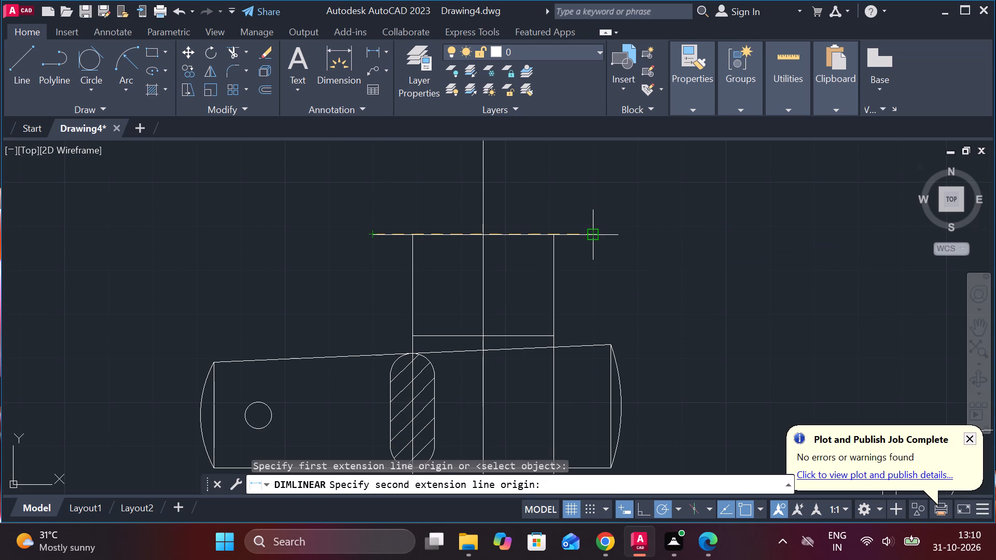
{"action": "key", "text": "Escape"}
Erase the short horizontal line crossing the tops of the two new vertical lines.
{"action": "left_click", "coordinate": [513, 232]}
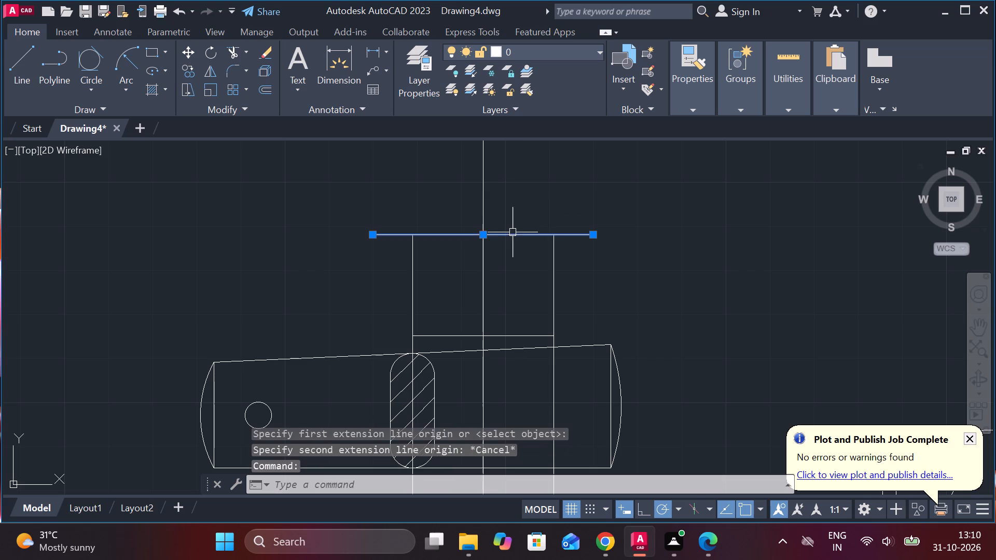
{"action": "type", "text": "E"}
{"action": "key", "text": "space"}
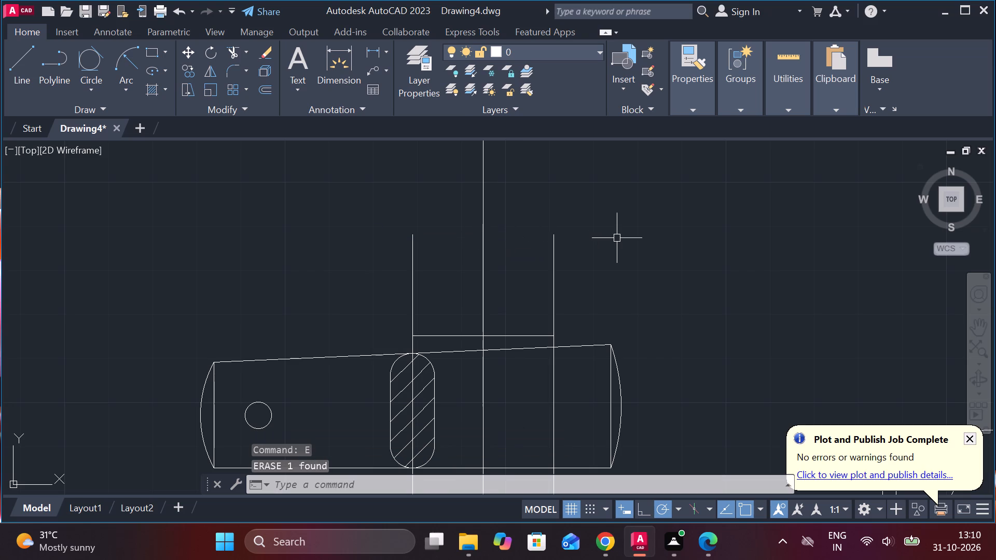
Draw a horizontal line from the right vertical's top end to the centre line and stretch it to the left vertical's top end.
{"action": "key", "text": "l"}
{"action": "key", "text": "Return"}
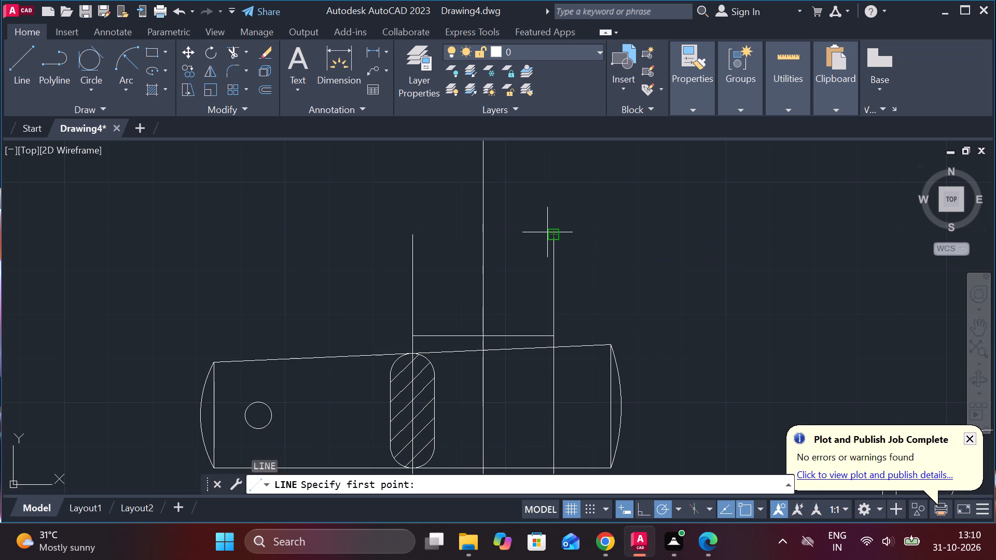
{"action": "left_click", "coordinate": [550, 234]}
{"action": "left_click", "coordinate": [484, 234]}
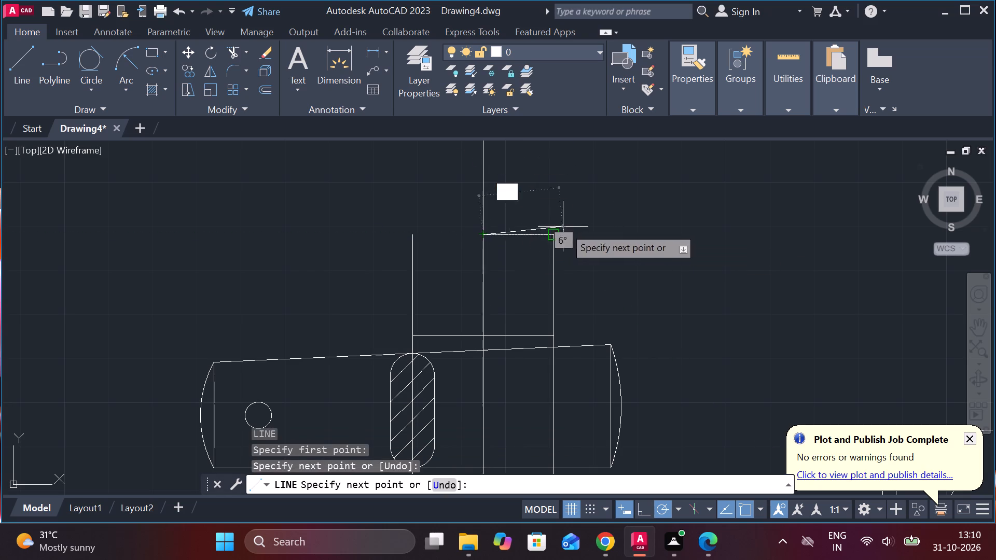
{"action": "key", "text": "Escape"}
{"action": "left_click", "coordinate": [525, 234]}
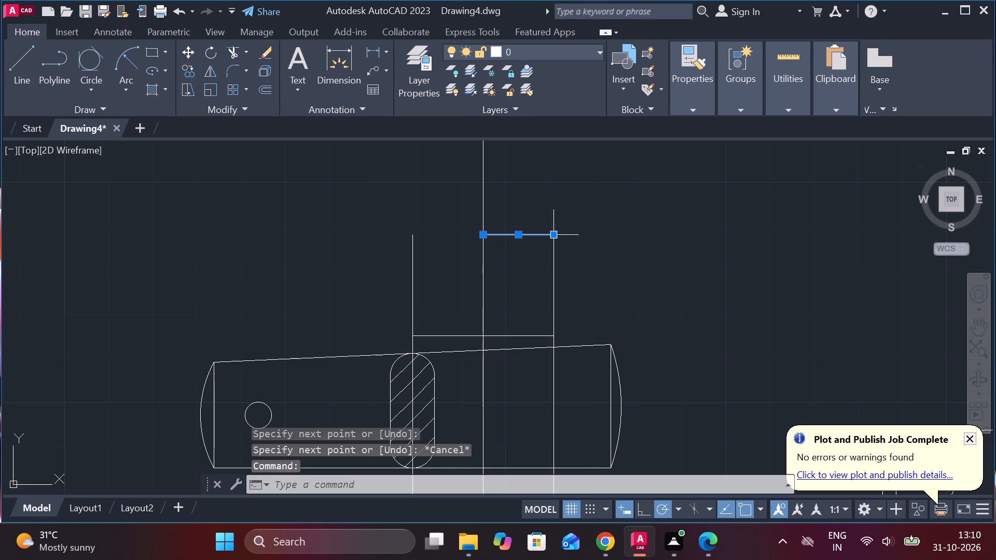
{"action": "key", "text": "Escape"}
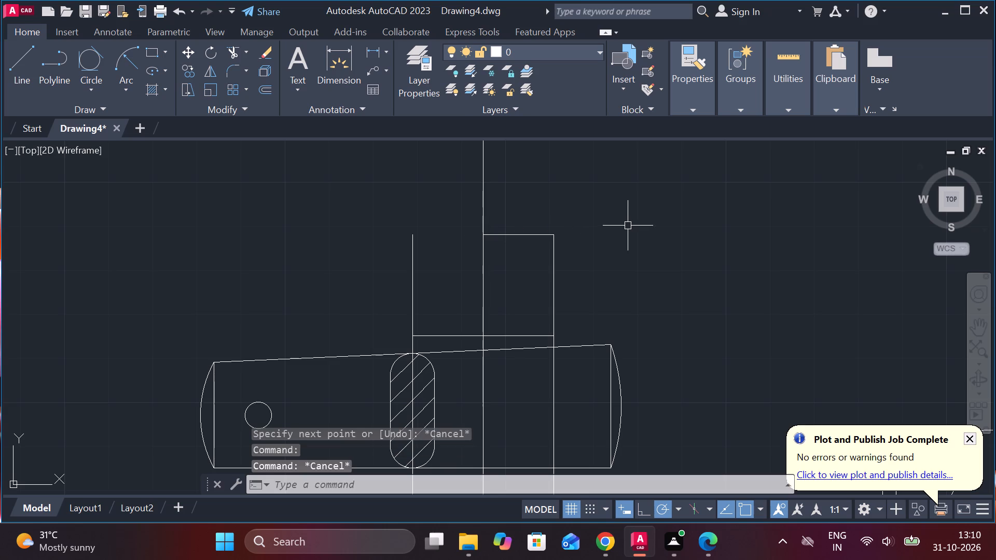
{"action": "left_click", "coordinate": [499, 237]}
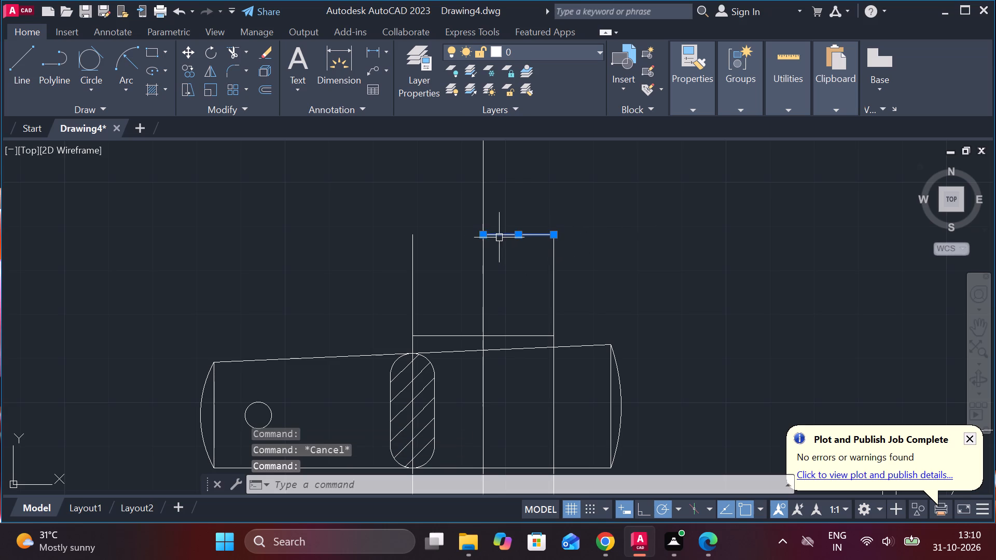
{"action": "left_click", "coordinate": [484, 233]}
{"action": "left_click", "coordinate": [414, 231]}
{"action": "key", "text": "Escape"}
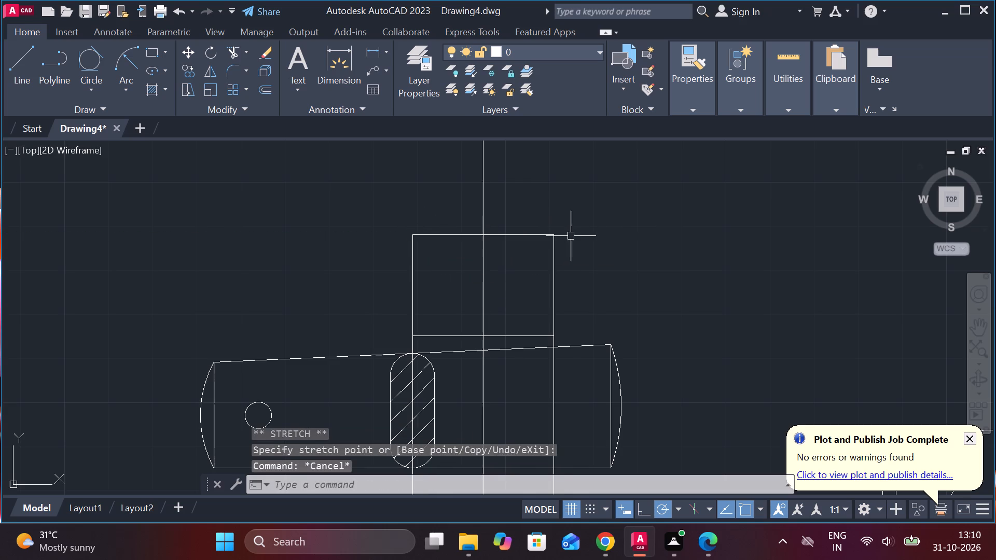
Draw a 1.5-unit horizontal line outward from the upper-right corner of the closed outline.
{"action": "key", "text": "l"}
{"action": "key", "text": "Return"}
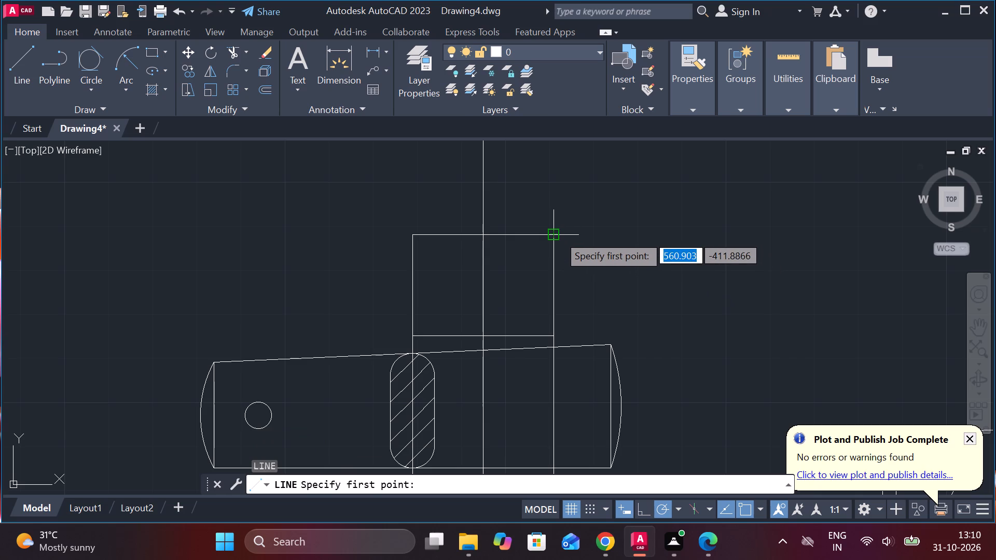
{"action": "left_click", "coordinate": [558, 235]}
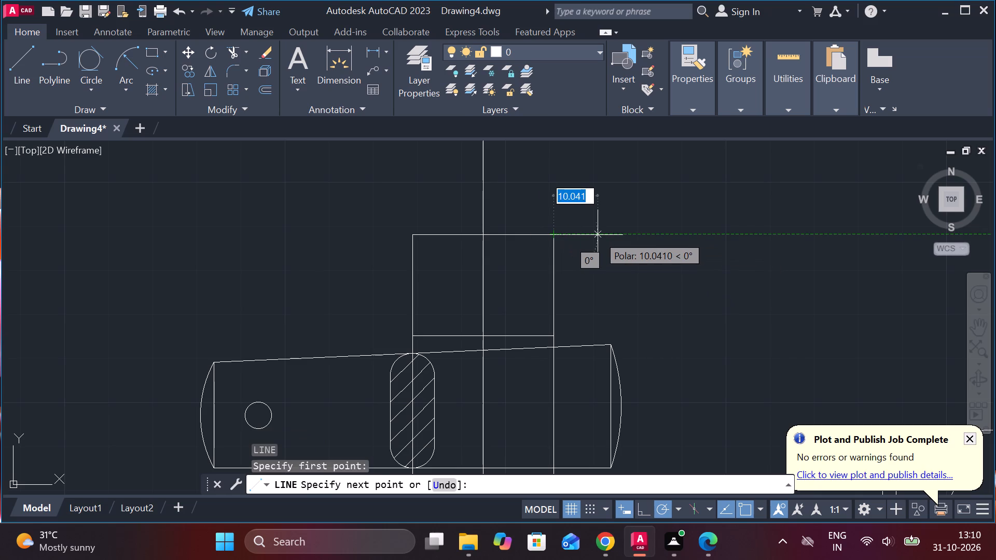
{"action": "type", "text": "1.5"}
{"action": "key", "text": "Return"}
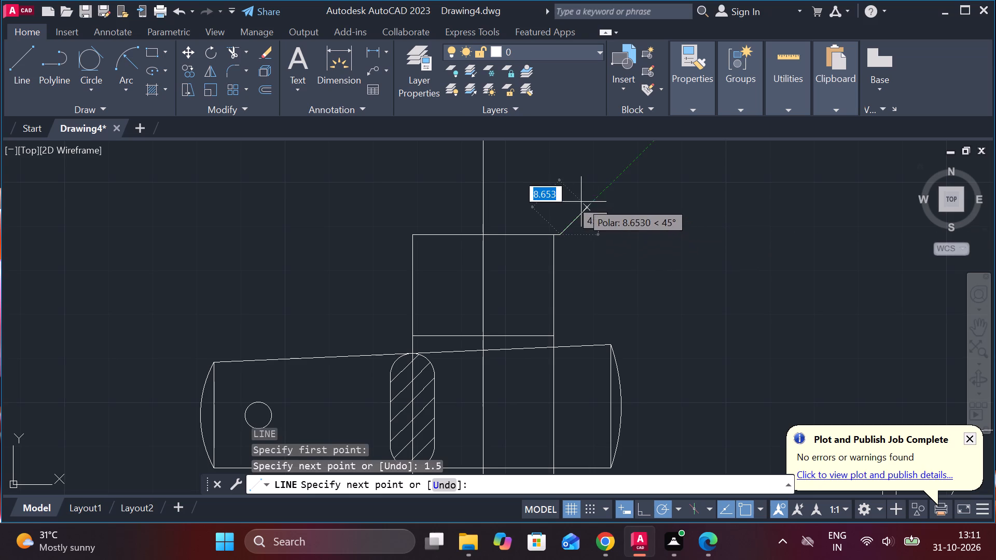
{"action": "key", "text": "Escape"}
Draw a matching 1.5-unit horizontal line outward from the outline's upper-left corner.
{"action": "key", "text": "l"}
{"action": "key", "text": "Return"}
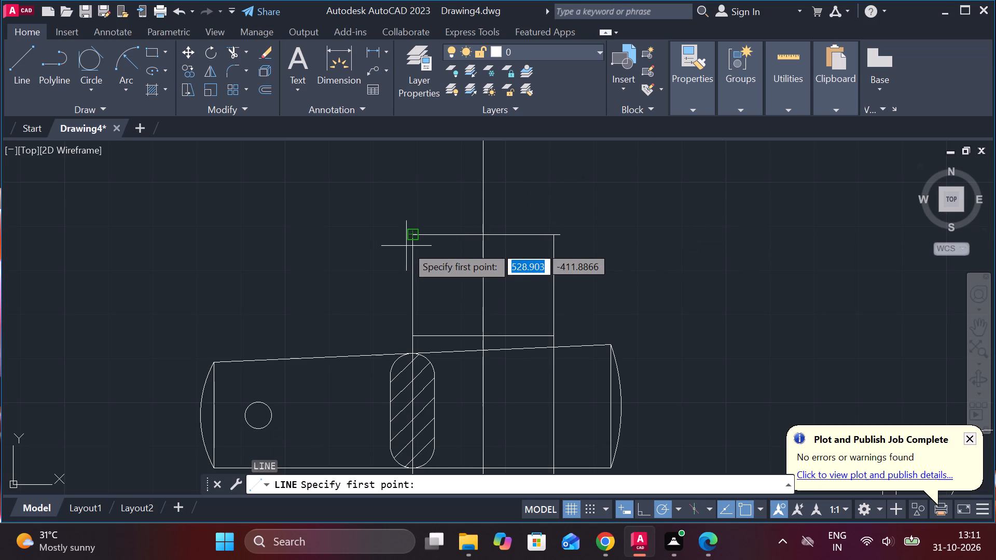
{"action": "left_click", "coordinate": [410, 238]}
{"action": "type", "text": "1."}
{"action": "key", "text": "5"}
{"action": "key", "text": "Return"}
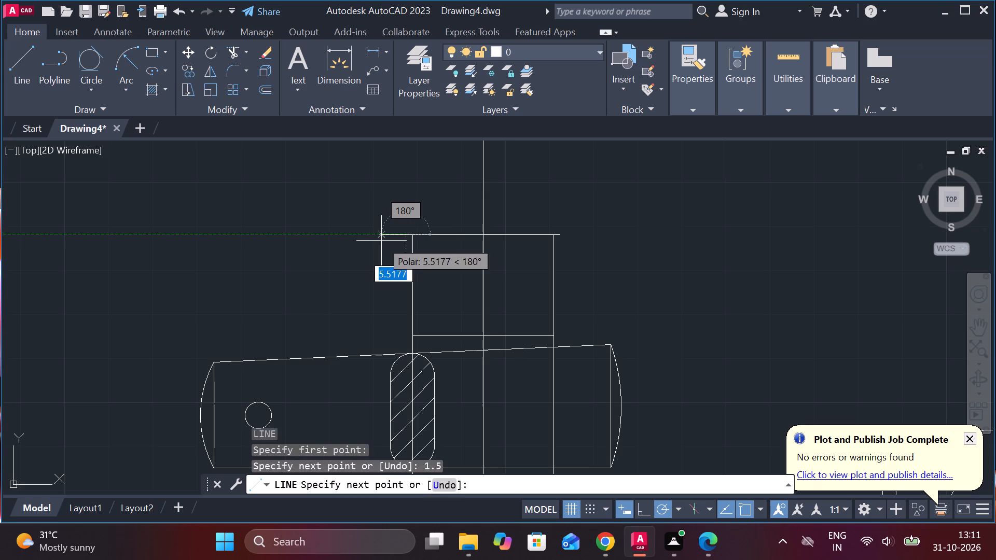
{"action": "key", "text": "Escape"}
Measure the overall width of the top edge, including both short overhangs.
{"action": "left_click", "coordinate": [364, 54]}
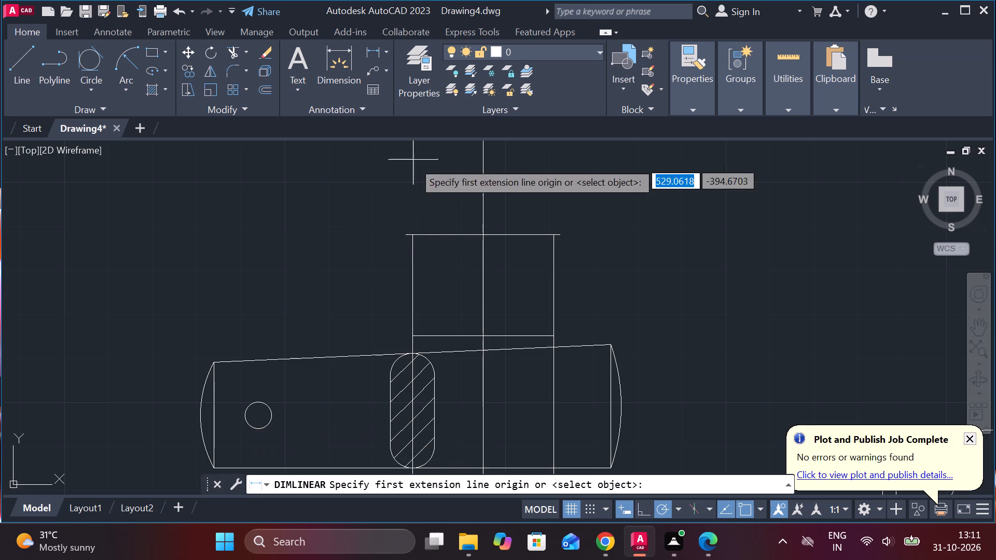
{"action": "scroll", "coordinate": [411, 178], "scroll_direction": "up", "scroll_amount": 2}
{"action": "left_click", "coordinate": [395, 321]}
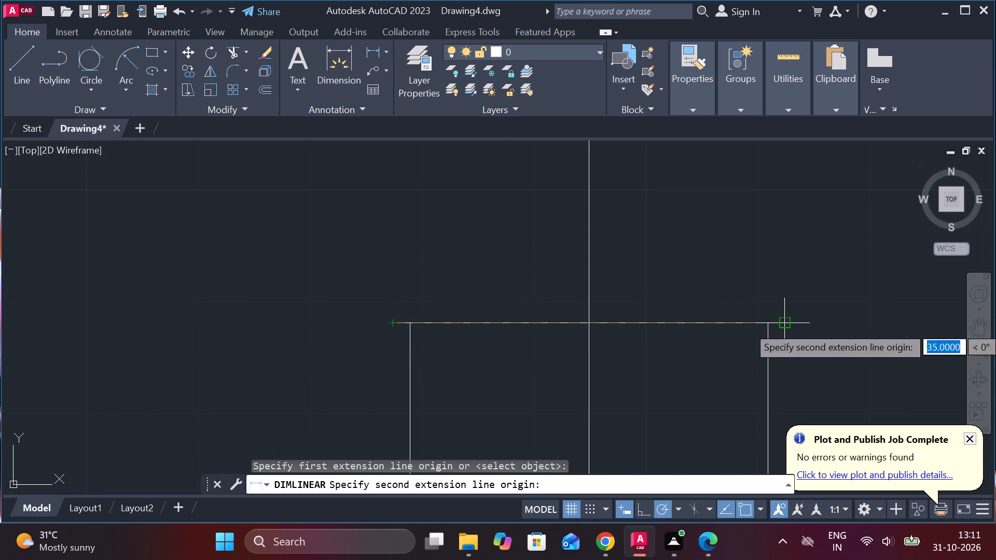
{"action": "scroll", "coordinate": [793, 322], "scroll_direction": "down", "scroll_amount": 3}
{"action": "key", "text": "Escape"}
Draw a long vertical line from the right overhang's outer end up past the trapezoid's bottom edge.
{"action": "key", "text": "l"}
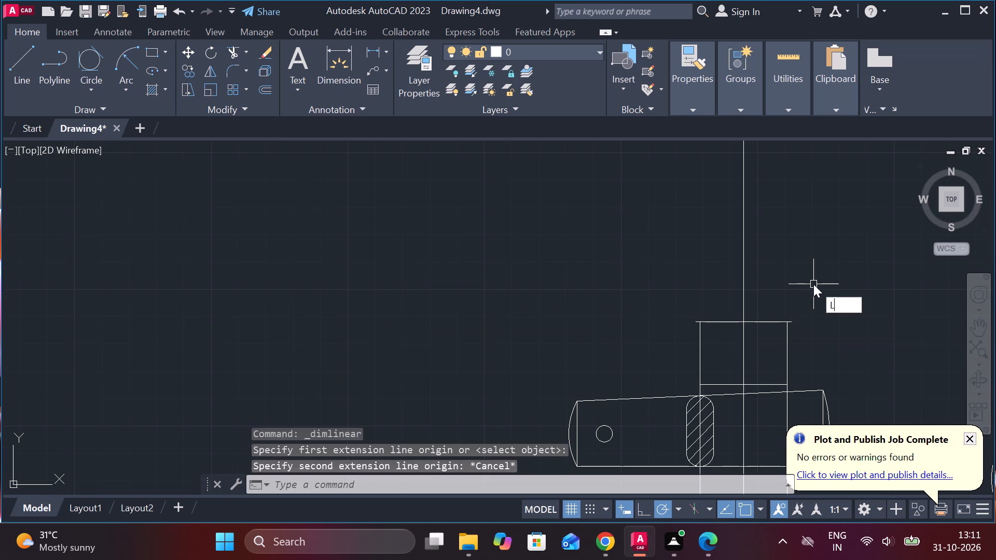
{"action": "key", "text": "Return"}
{"action": "left_click", "coordinate": [799, 321]}
{"action": "scroll", "coordinate": [799, 232], "scroll_direction": "down", "scroll_amount": 1}
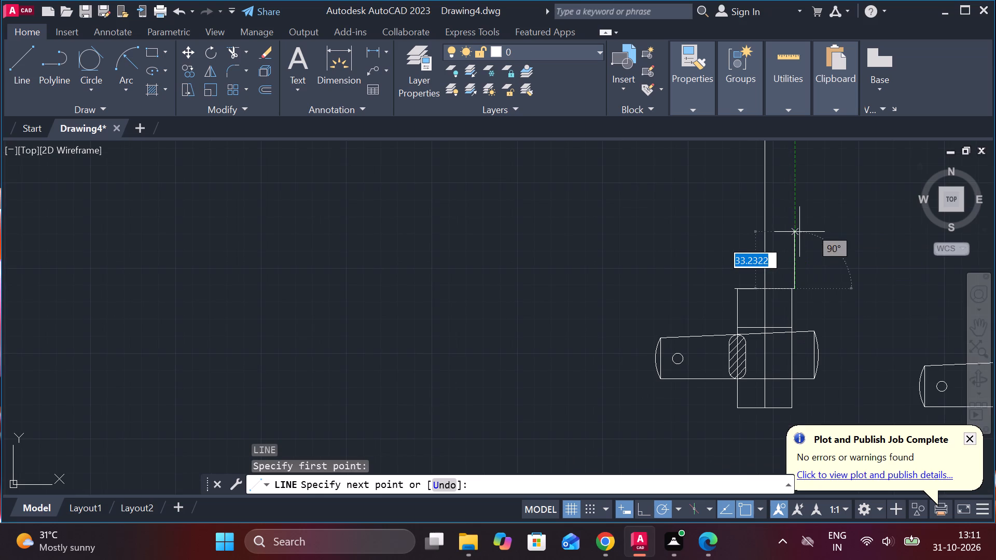
{"action": "scroll", "coordinate": [720, 333], "scroll_direction": "down", "scroll_amount": 2}
{"action": "middle_click_drag", "start_coordinate": [780, 241], "coordinate": [626, 437]}
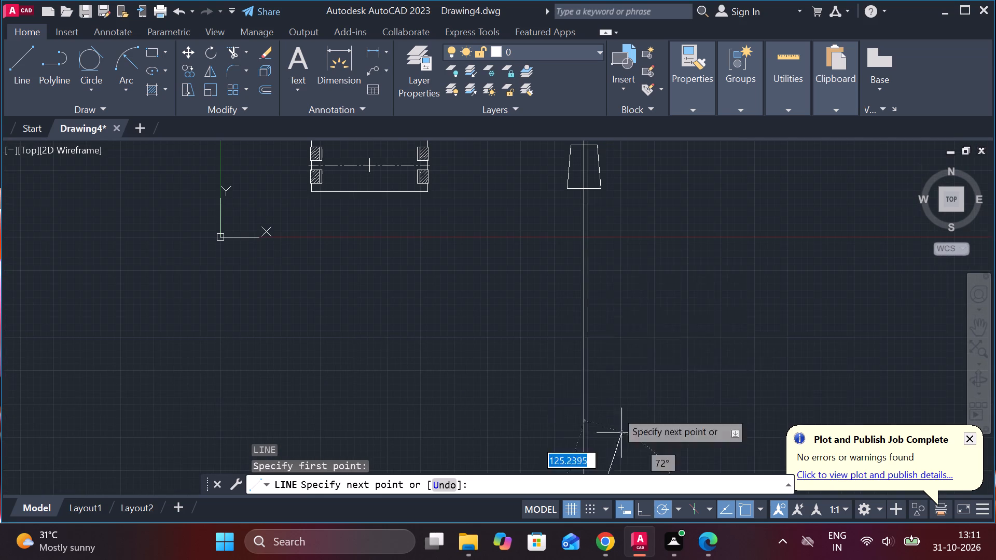
{"action": "scroll", "coordinate": [590, 202], "scroll_direction": "up", "scroll_amount": 2}
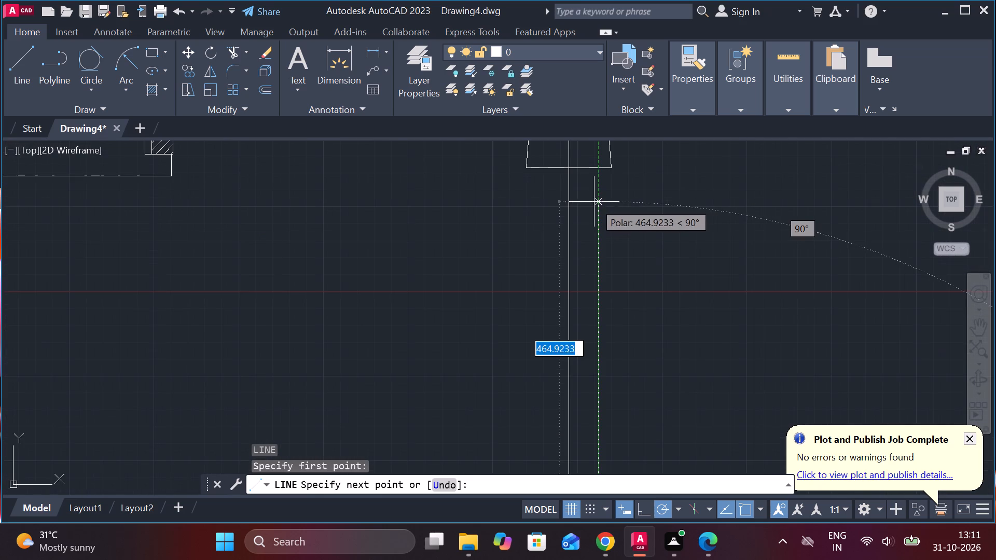
{"action": "middle_click_drag", "start_coordinate": [595, 248], "coordinate": [582, 321]}
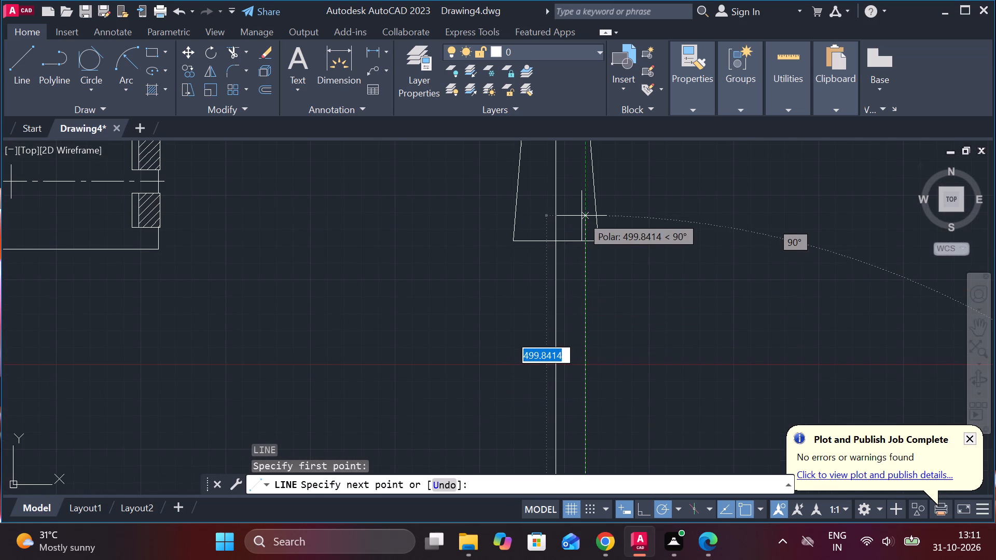
{"action": "left_click", "coordinate": [582, 216]}
{"action": "key", "text": "Escape"}
Trim the part of the right vertical line that projects inside the trapezoid.
{"action": "type", "text": "TR"}
{"action": "key", "text": "space"}
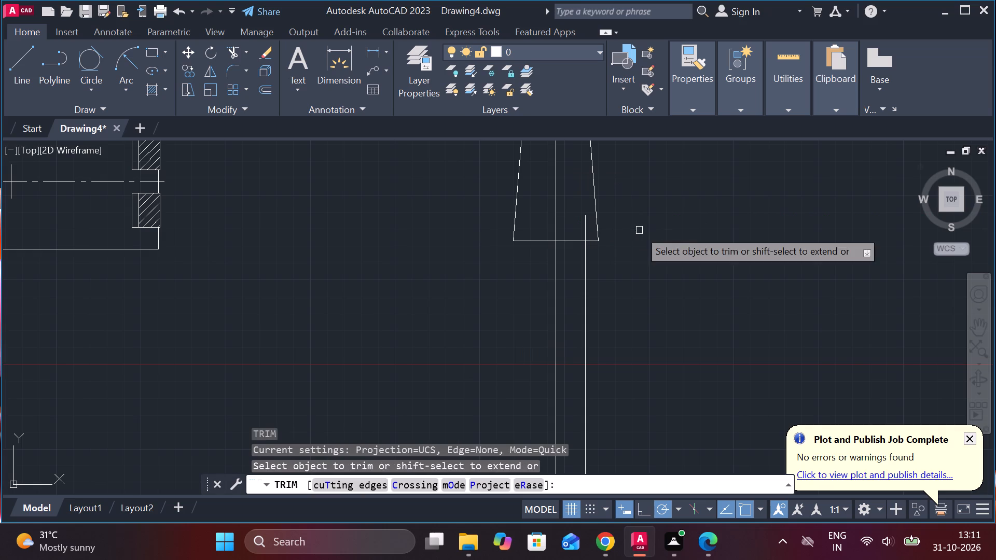
{"action": "left_click", "coordinate": [583, 226]}
{"action": "scroll", "coordinate": [641, 271], "scroll_direction": "down", "scroll_amount": 2}
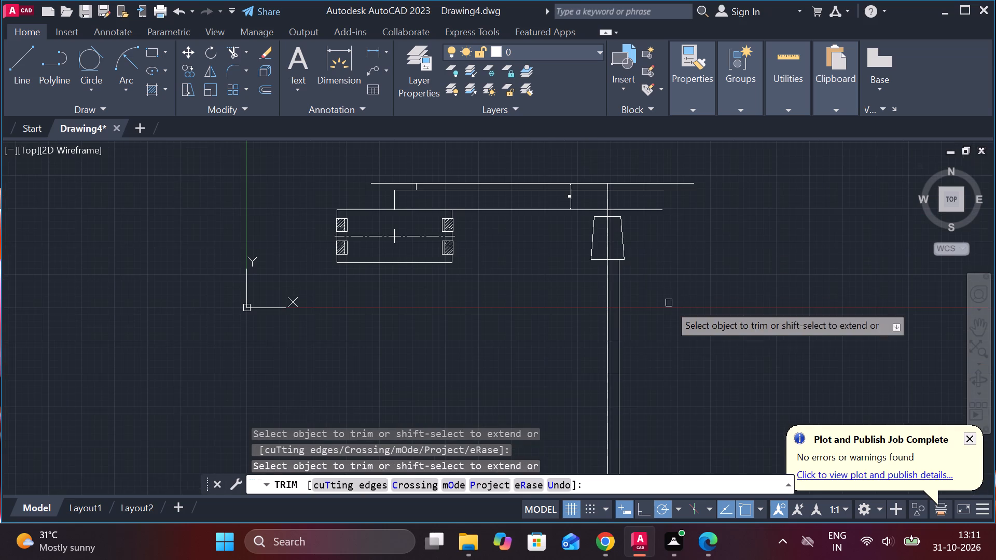
{"action": "middle_click_drag", "start_coordinate": [671, 318], "coordinate": [641, 240]}
{"action": "key", "text": "Escape"}
Draw a long vertical line from the left overhang's outer end up past the trapezoid's bottom edge.
{"action": "scroll", "coordinate": [644, 312], "scroll_direction": "down", "scroll_amount": 2}
{"action": "scroll", "coordinate": [582, 399], "scroll_direction": "up", "scroll_amount": 3}
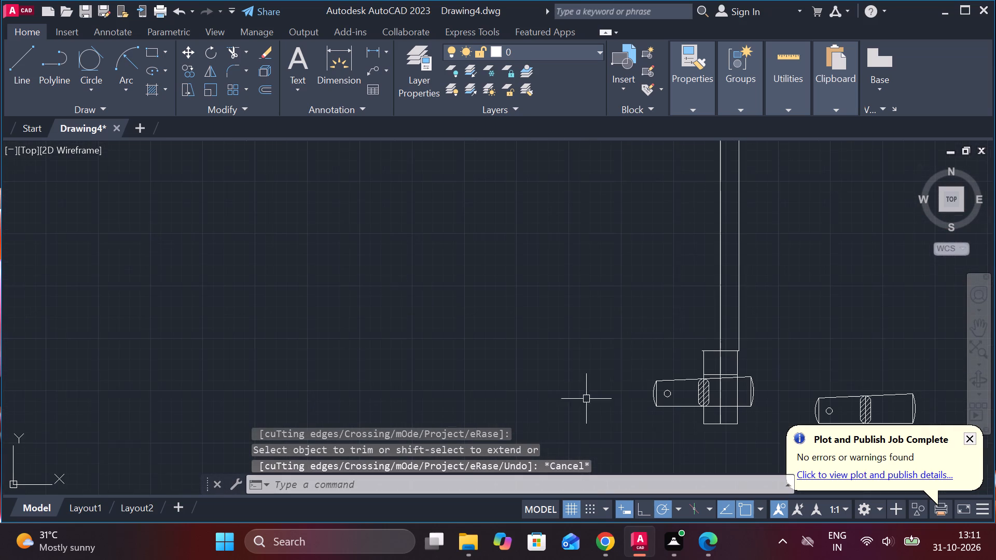
{"action": "key", "text": "l"}
{"action": "key", "text": "Return"}
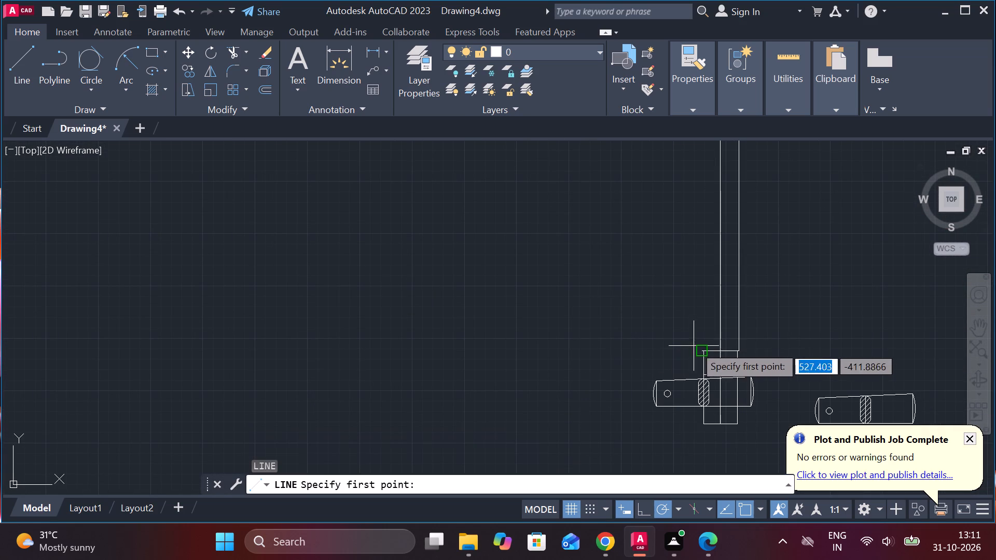
{"action": "scroll", "coordinate": [696, 341], "scroll_direction": "up", "scroll_amount": 3}
{"action": "left_click", "coordinate": [704, 381]}
{"action": "scroll", "coordinate": [711, 220], "scroll_direction": "down", "scroll_amount": 6}
{"action": "middle_click_drag", "start_coordinate": [694, 209], "coordinate": [646, 450]}
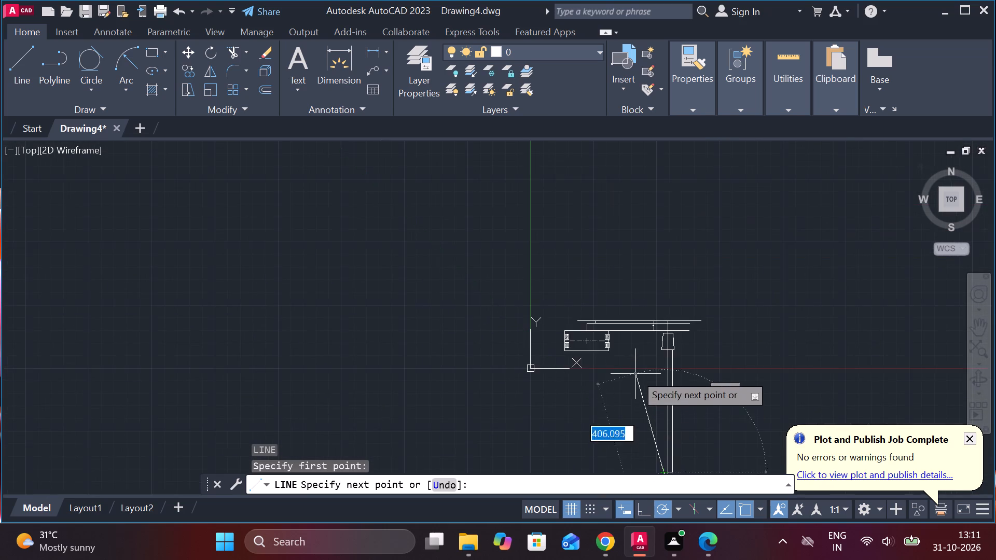
{"action": "scroll", "coordinate": [635, 374], "scroll_direction": "up", "scroll_amount": 2}
{"action": "scroll", "coordinate": [705, 338], "scroll_direction": "up", "scroll_amount": 4}
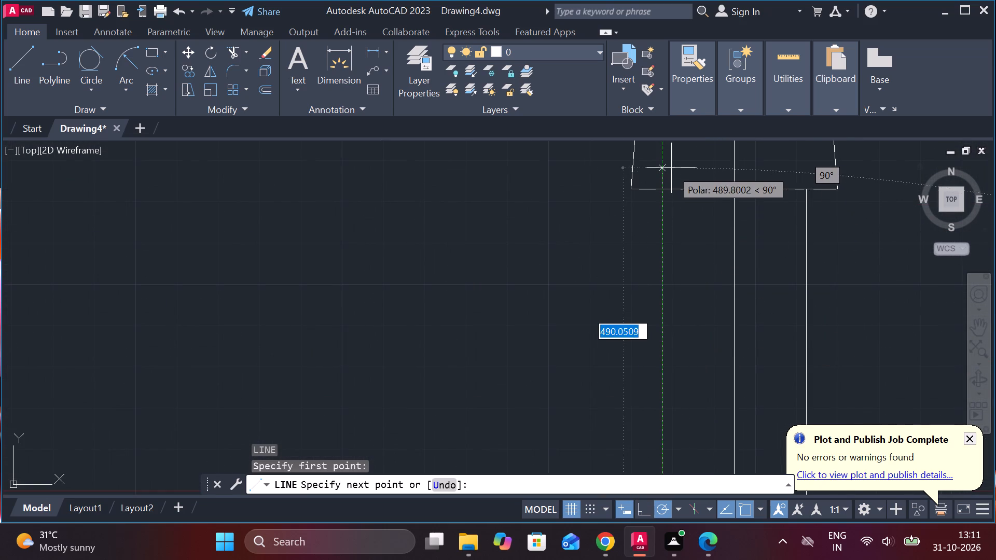
{"action": "left_click", "coordinate": [671, 168]}
{"action": "key", "text": "Escape"}
Trim the part of the left vertical line that projects inside the trapezoid.
{"action": "type", "text": "TR"}
{"action": "key", "text": "space"}
{"action": "left_click", "coordinate": [665, 172]}
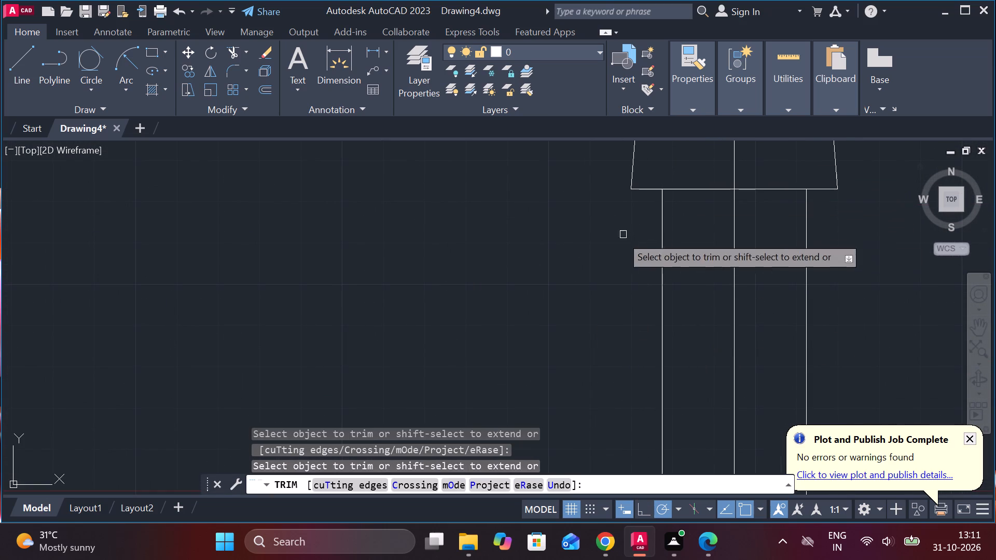
{"action": "middle_click_drag", "start_coordinate": [489, 235], "coordinate": [343, 200]}
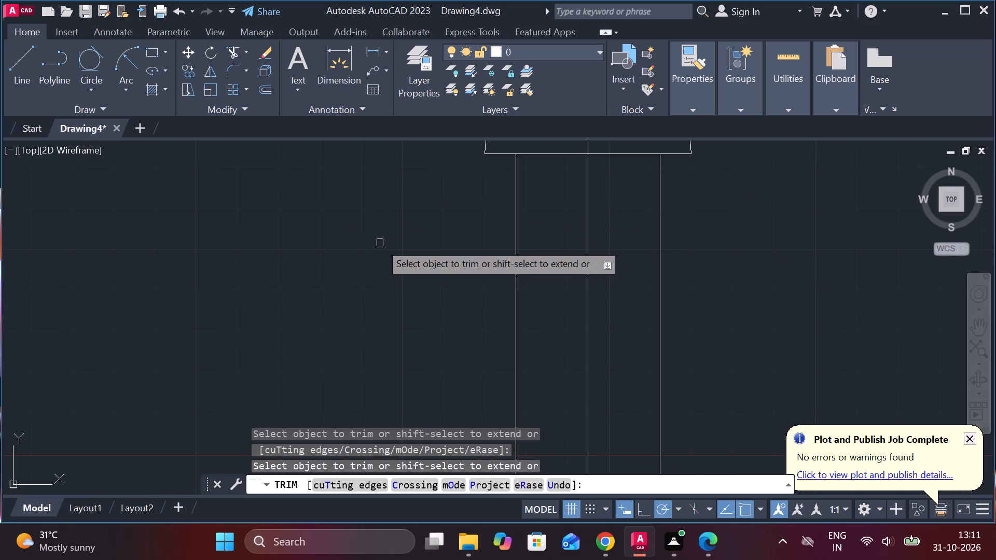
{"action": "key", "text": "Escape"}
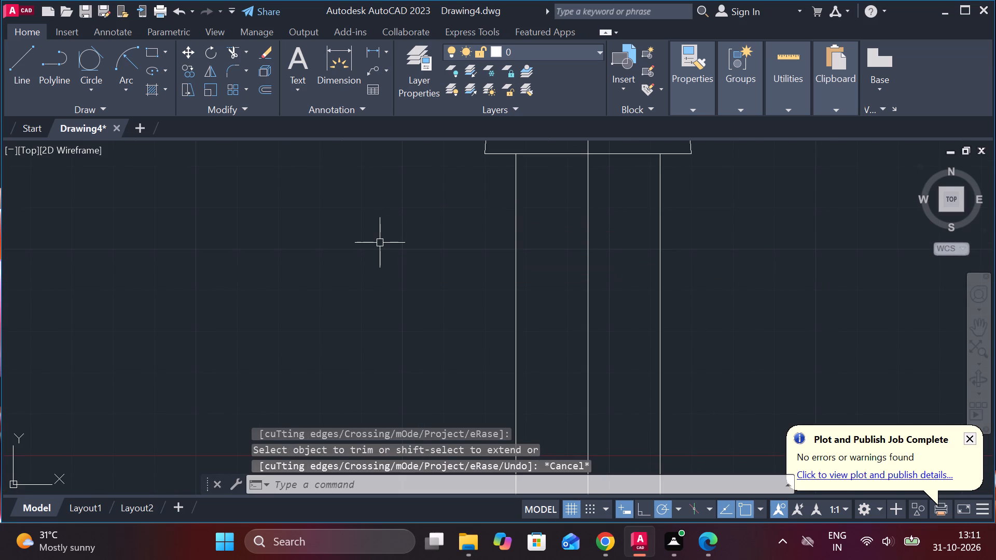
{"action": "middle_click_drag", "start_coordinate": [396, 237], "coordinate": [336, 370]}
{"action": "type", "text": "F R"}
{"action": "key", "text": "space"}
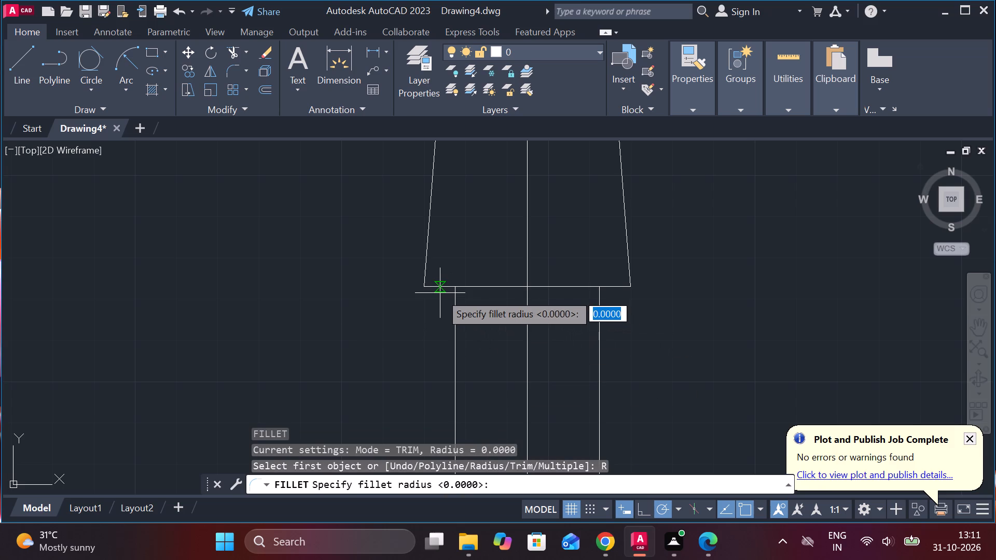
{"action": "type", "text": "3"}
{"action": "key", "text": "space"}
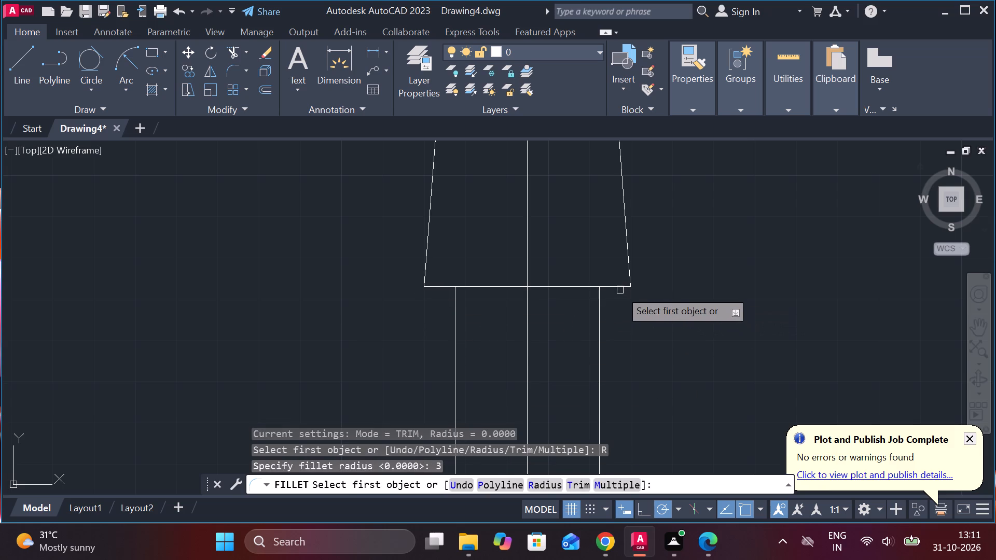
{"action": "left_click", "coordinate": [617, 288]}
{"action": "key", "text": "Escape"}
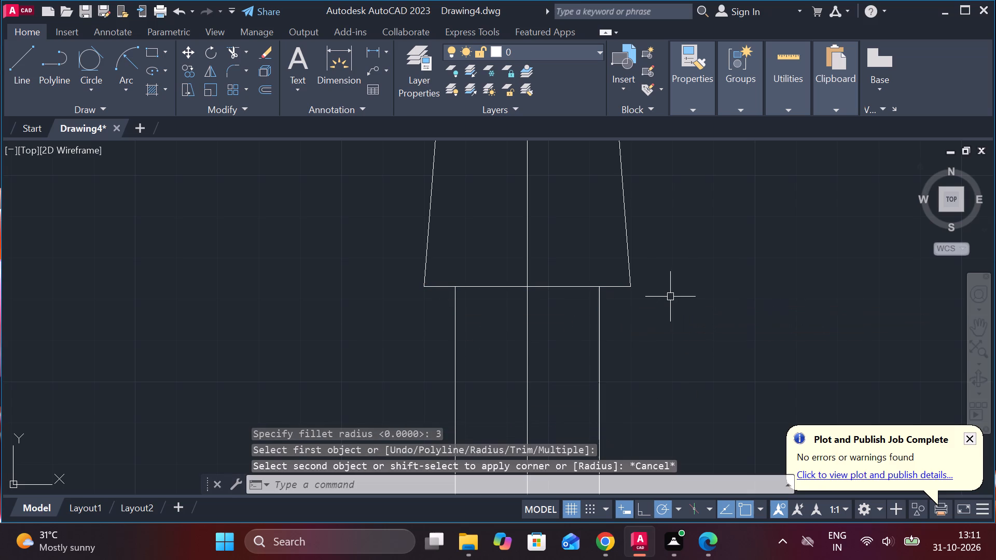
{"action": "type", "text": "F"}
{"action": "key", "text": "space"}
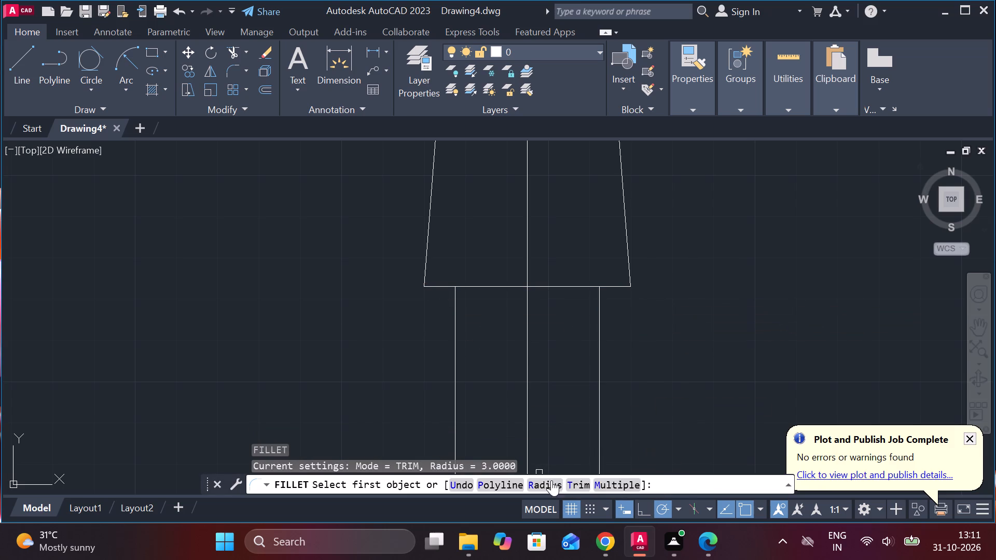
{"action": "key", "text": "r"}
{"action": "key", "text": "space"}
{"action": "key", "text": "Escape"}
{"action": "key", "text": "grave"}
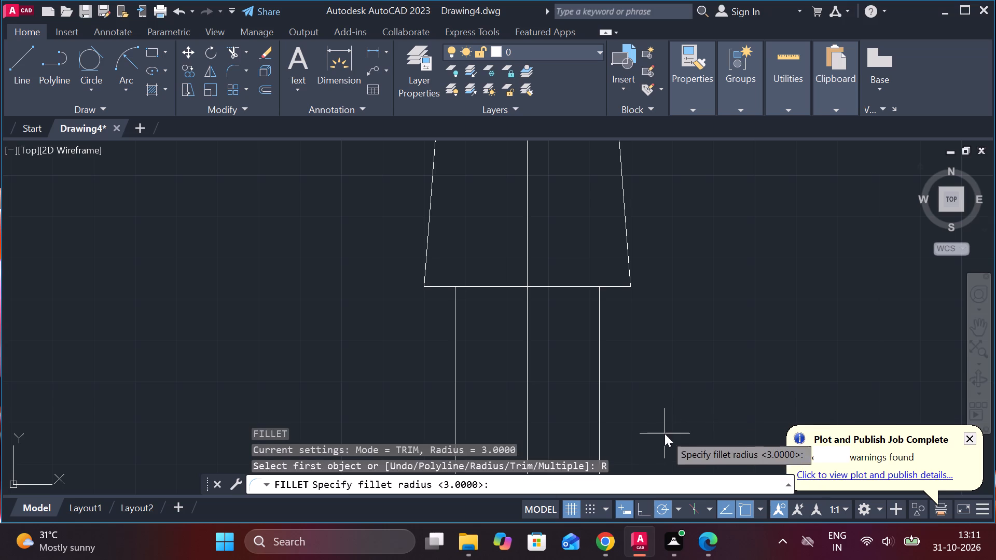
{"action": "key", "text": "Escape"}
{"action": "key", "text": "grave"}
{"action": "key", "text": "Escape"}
Fillet both column lines to the trapezoid's bottom edge with radius 3, using the No trim mode.
{"action": "type", "text": "F"}
{"action": "key", "text": "space"}
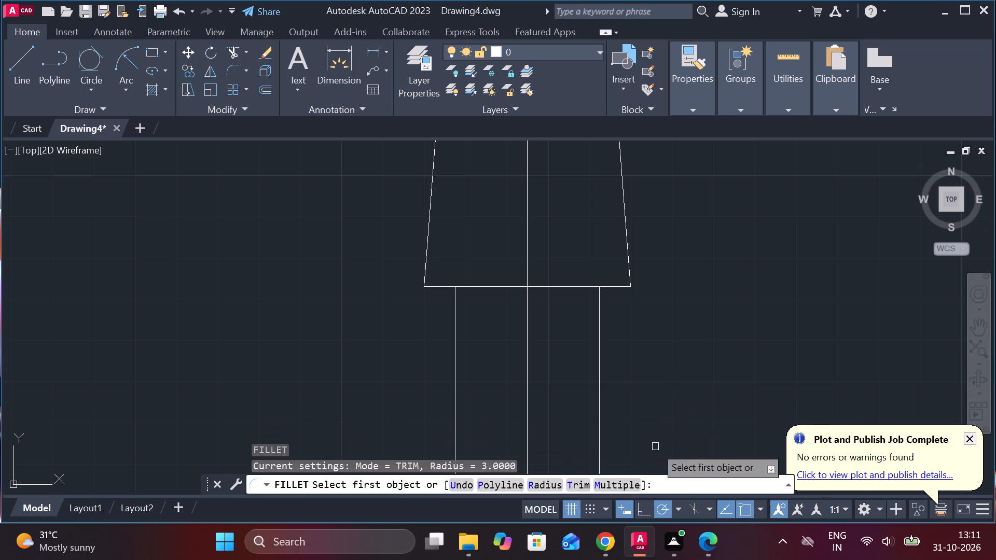
{"action": "left_click", "coordinate": [570, 485]}
{"action": "left_click", "coordinate": [499, 484]}
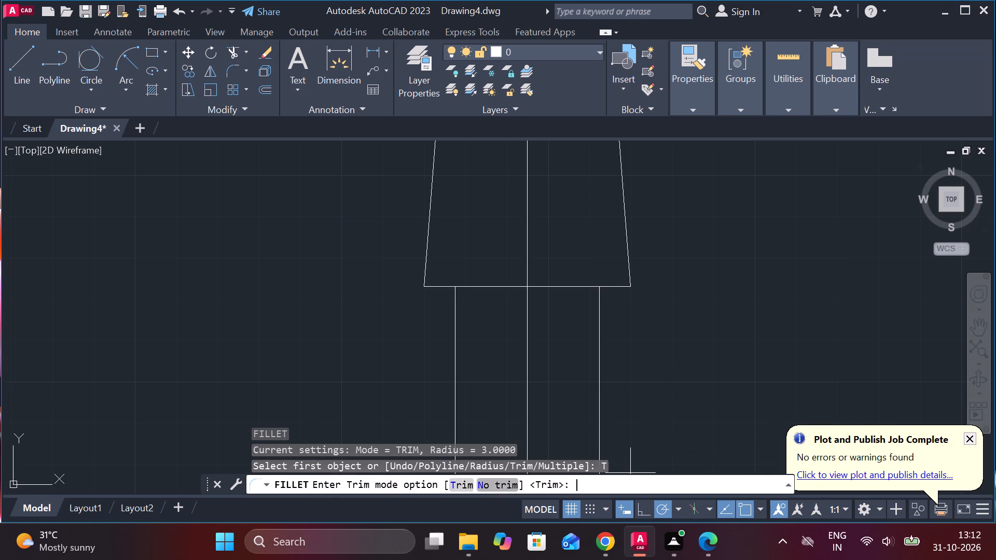
{"action": "type", "text": "R"}
{"action": "key", "text": "space"}
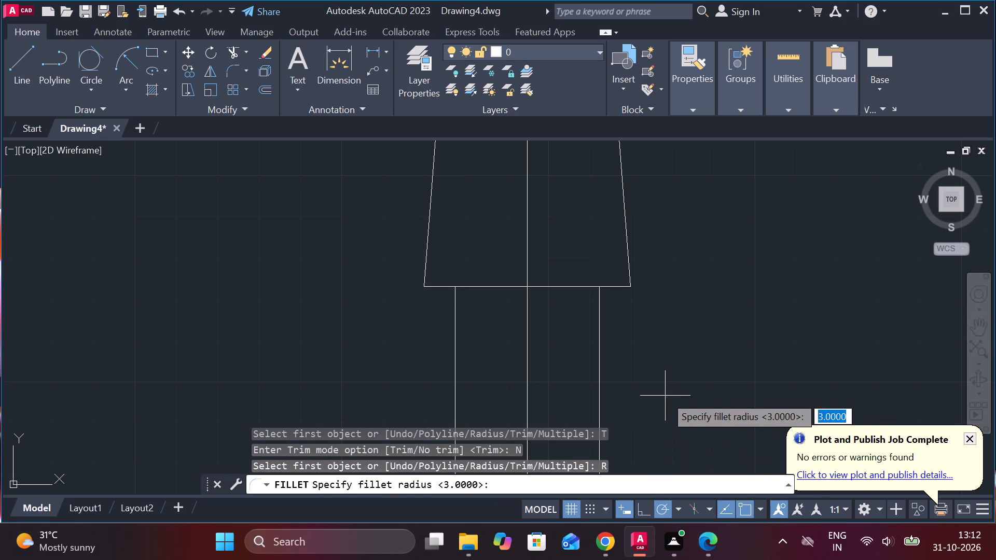
{"action": "type", "text": "3"}
{"action": "key", "text": "space"}
{"action": "left_click", "coordinate": [619, 284]}
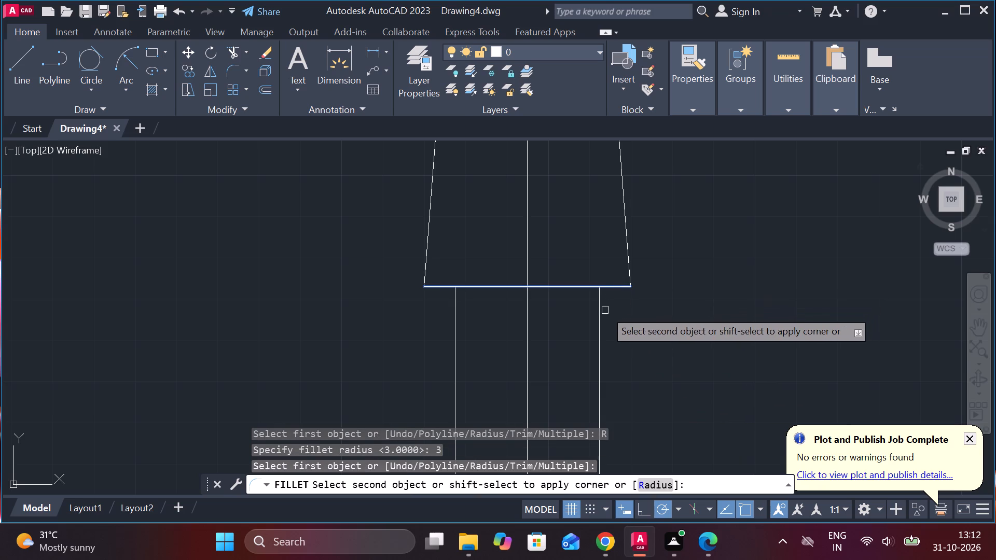
{"action": "left_click", "coordinate": [600, 308]}
{"action": "key", "text": "space"}
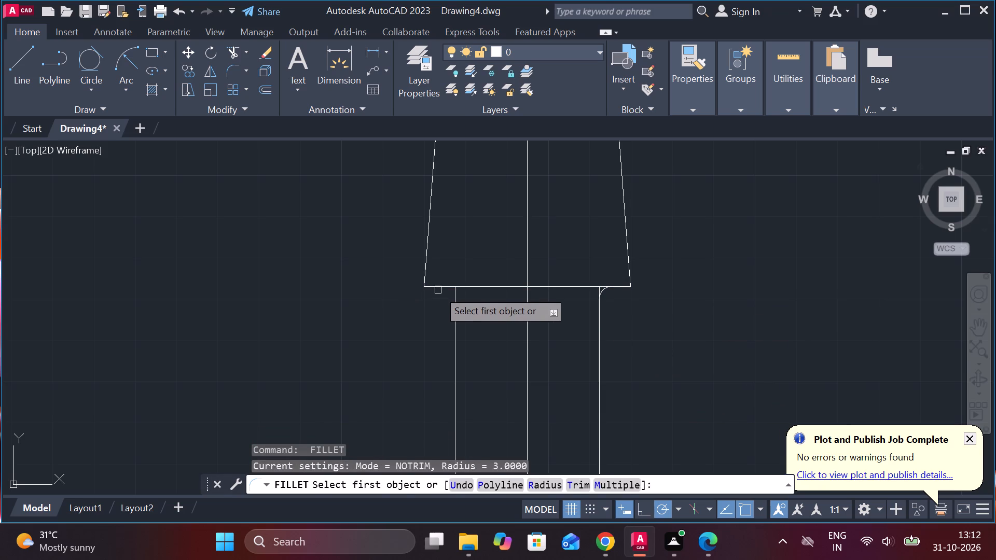
{"action": "left_click", "coordinate": [438, 290]}
{"action": "left_click", "coordinate": [452, 306]}
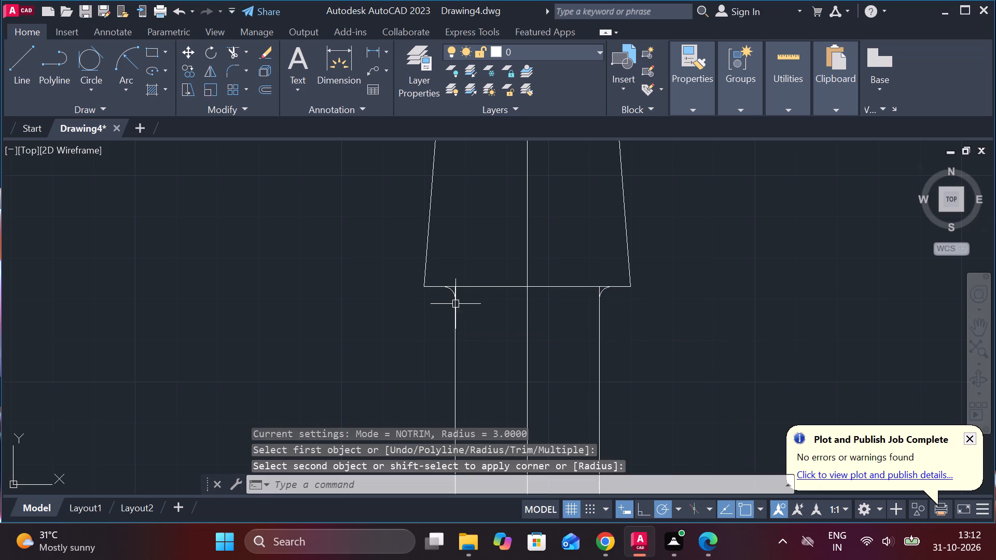
Trim the short stubs of both column lines between the fillet arcs and the trapezoid's bottom edge.
{"action": "scroll", "coordinate": [456, 288], "scroll_direction": "up", "scroll_amount": 2}
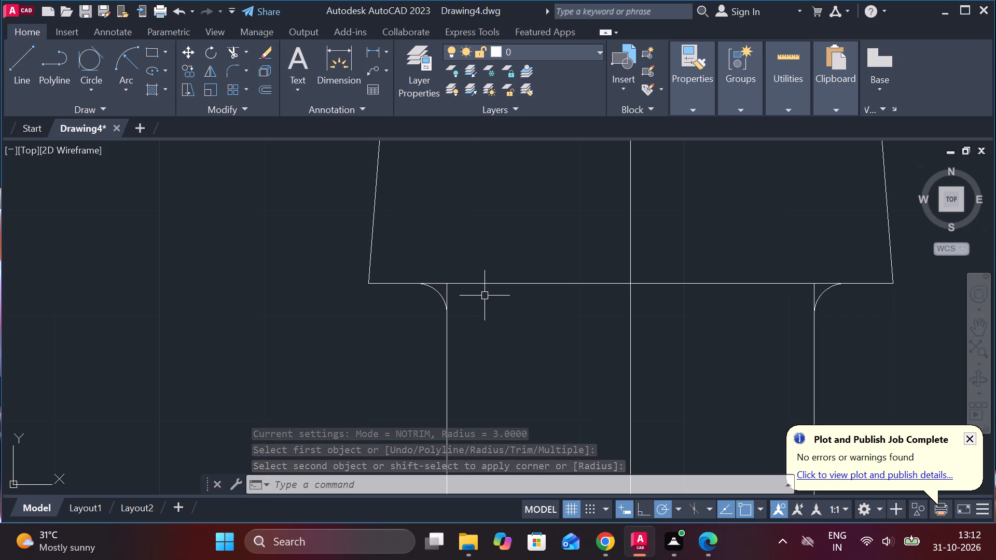
{"action": "type", "text": "TR"}
{"action": "key", "text": "space"}
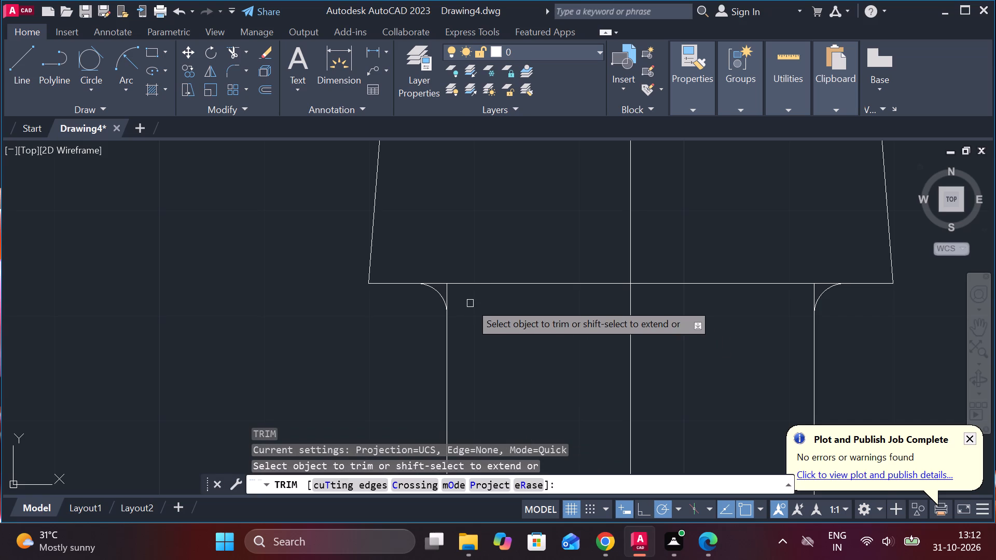
{"action": "left_click", "coordinate": [444, 291]}
{"action": "left_click", "coordinate": [812, 291]}
{"action": "scroll", "coordinate": [807, 314], "scroll_direction": "down", "scroll_amount": 4}
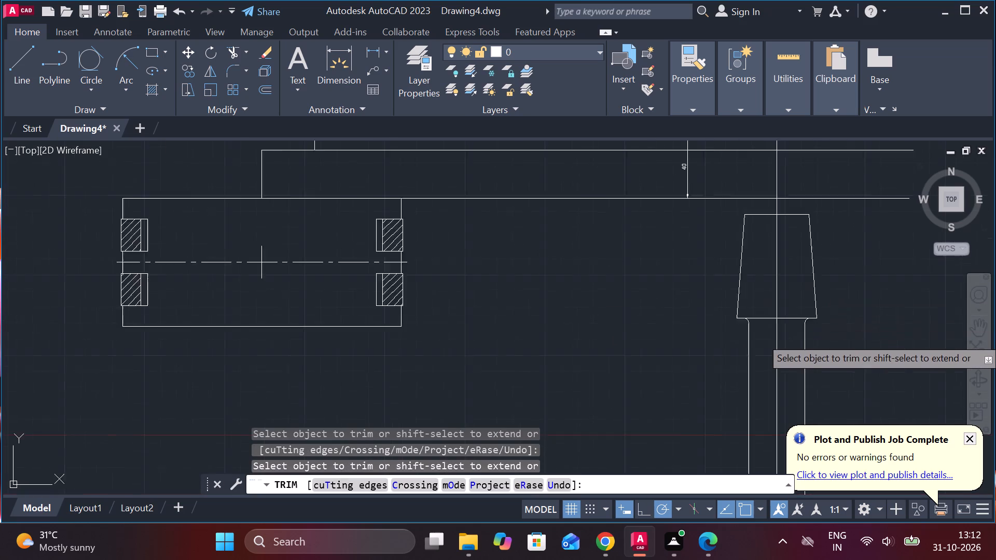
{"action": "scroll", "coordinate": [798, 337], "scroll_direction": "down", "scroll_amount": 1}
{"action": "middle_click_drag", "start_coordinate": [853, 334], "coordinate": [598, 341]}
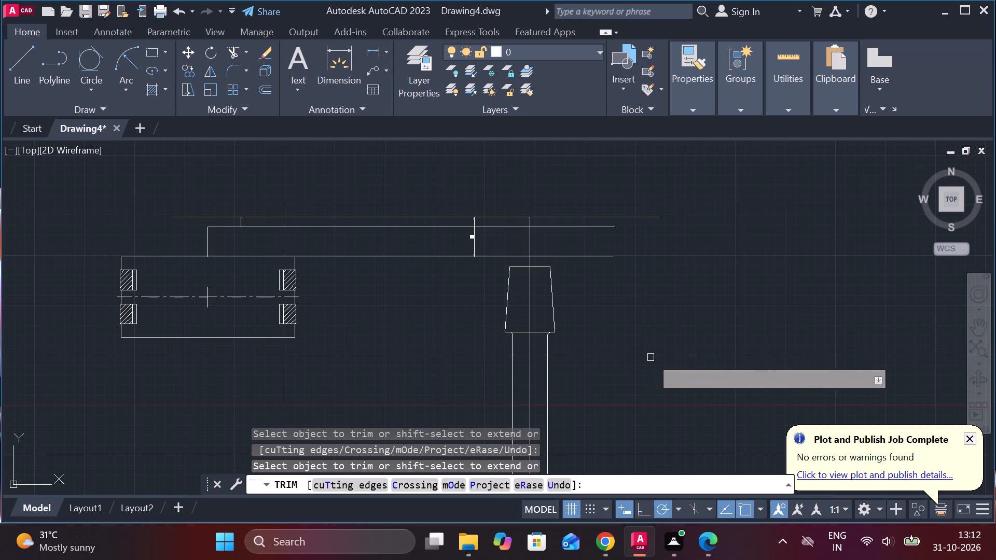
{"action": "middle_click_drag", "start_coordinate": [644, 311], "coordinate": [660, 311]}
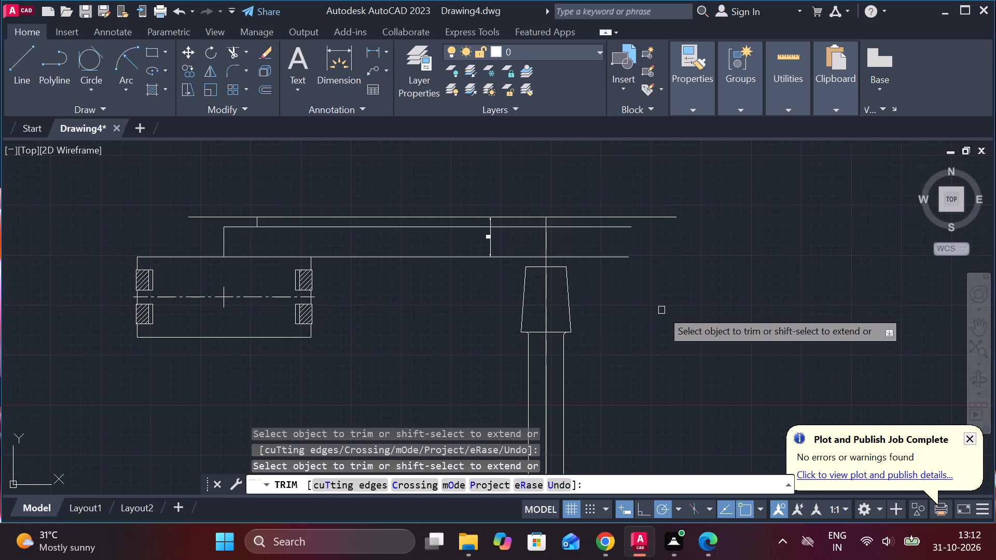
{"action": "scroll", "coordinate": [603, 253], "scroll_direction": "up", "scroll_amount": 2}
{"action": "middle_click_drag", "start_coordinate": [639, 294], "coordinate": [665, 299]}
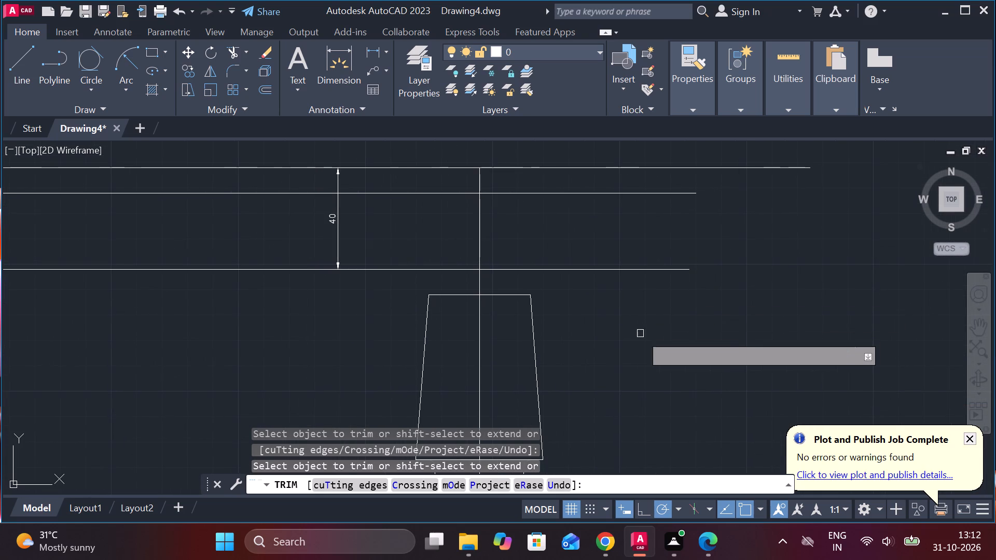
{"action": "middle_click_drag", "start_coordinate": [604, 330], "coordinate": [628, 331]}
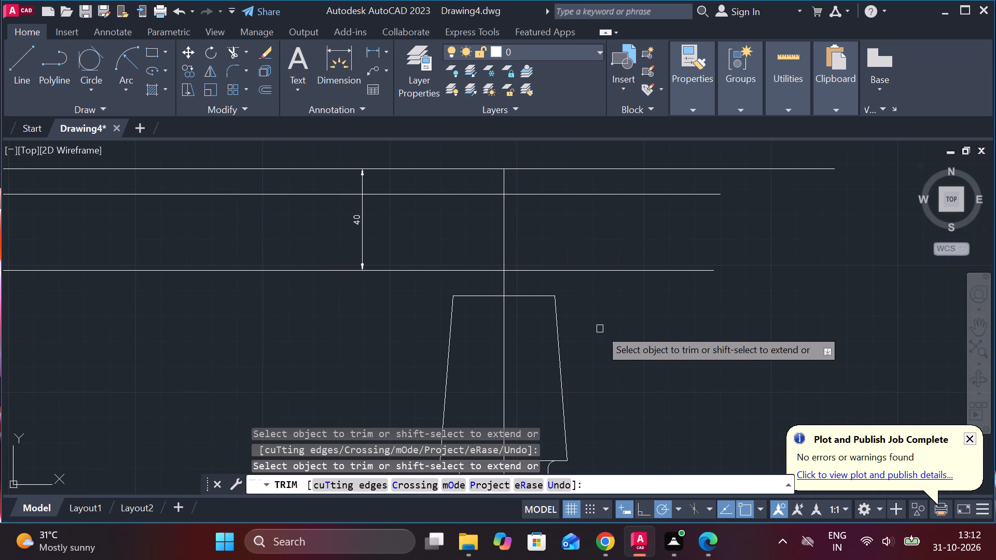
{"action": "key", "text": "Escape"}
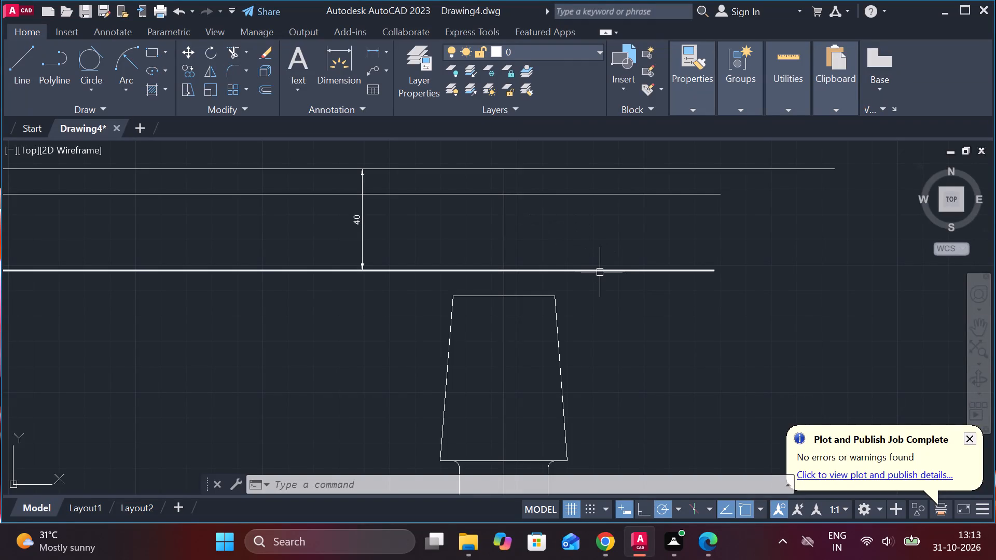
Draw a 35-unit horizontal line in the empty area to the right of the trapezoid view.
{"action": "scroll", "coordinate": [701, 319], "scroll_direction": "down", "scroll_amount": 2}
{"action": "middle_click_drag", "start_coordinate": [662, 321], "coordinate": [622, 323]}
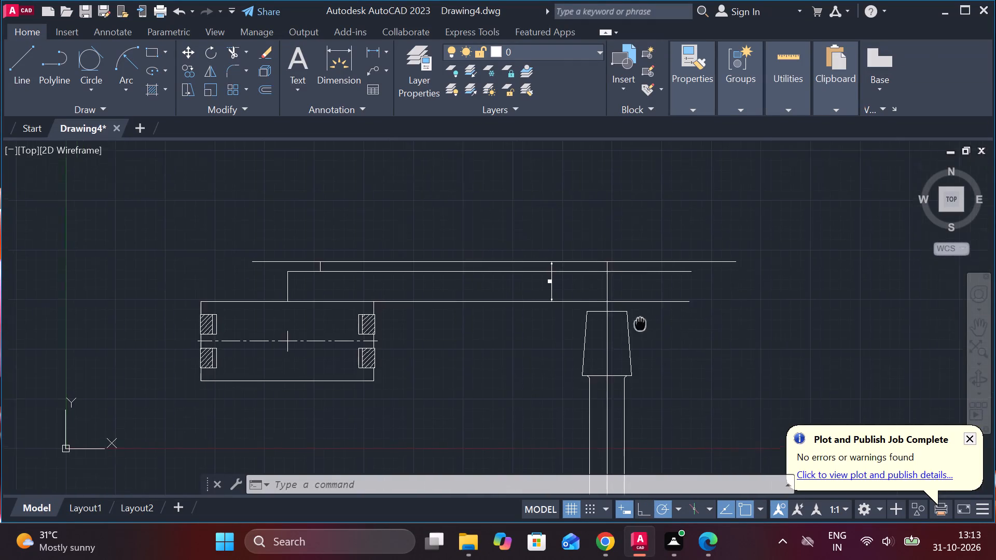
{"action": "middle_click_drag", "start_coordinate": [622, 323], "coordinate": [488, 318]}
{"action": "middle_click_drag", "start_coordinate": [593, 286], "coordinate": [483, 283]}
{"action": "key", "text": "l"}
{"action": "key", "text": "Return"}
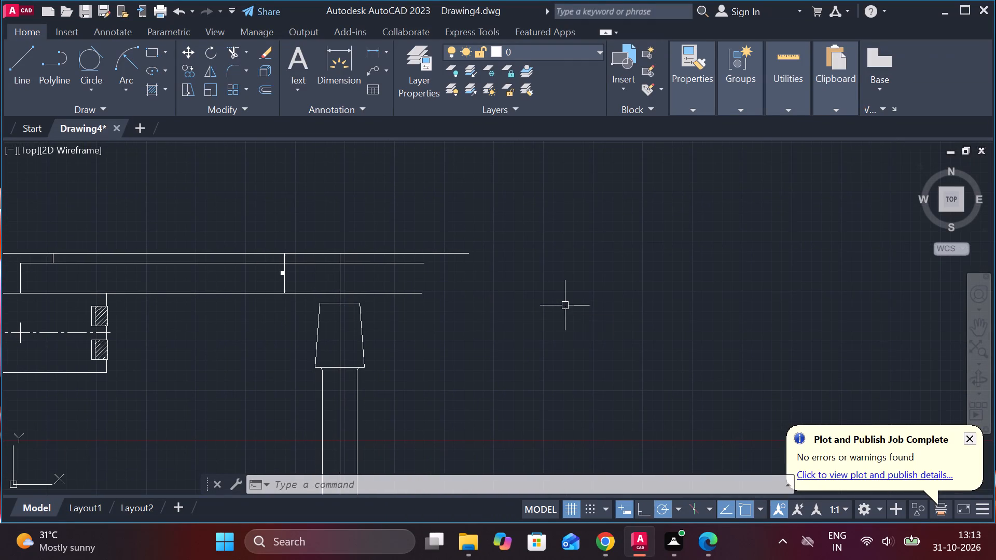
{"action": "left_click", "coordinate": [569, 306]}
{"action": "type", "text": "35"}
{"action": "key", "text": "space"}
{"action": "scroll", "coordinate": [620, 256], "scroll_direction": "up", "scroll_amount": 2}
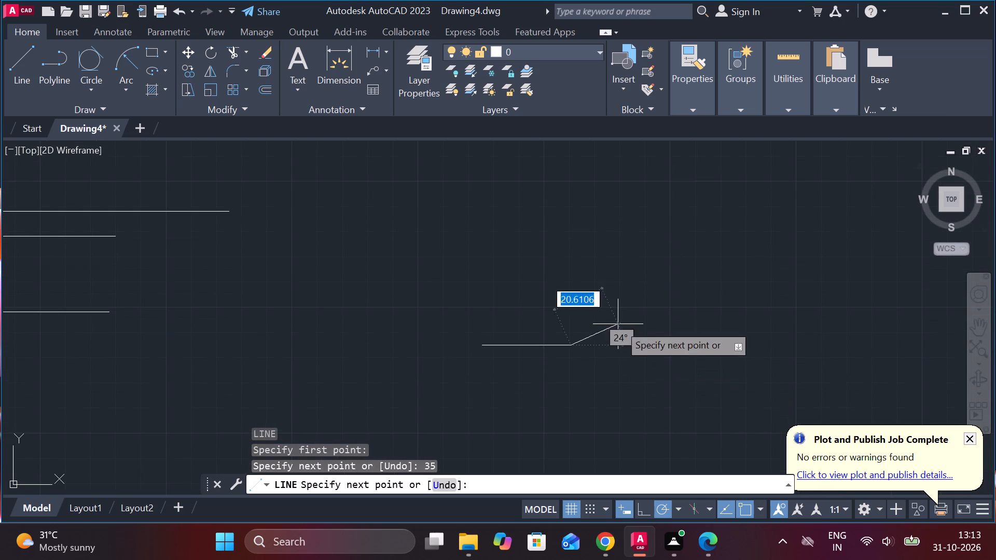
{"action": "key", "text": "Escape"}
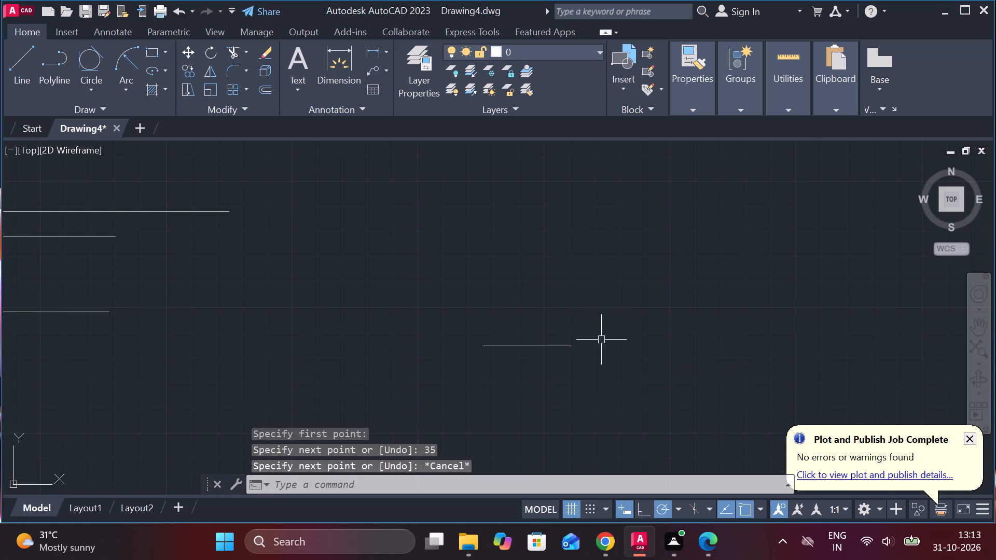
Complete a 35 by 30 rectangle above the new horizontal line by drawing its right, top and left sides.
{"action": "key", "text": "l"}
{"action": "key", "text": "Return"}
{"action": "left_click", "coordinate": [568, 346]}
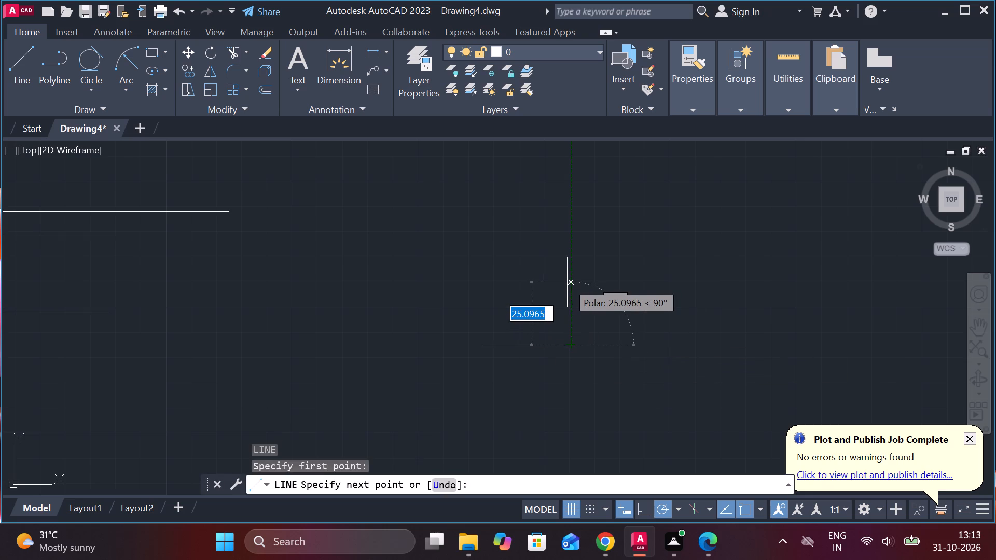
{"action": "key", "text": "3"}
{"action": "key", "text": "0"}
{"action": "key", "text": "Return"}
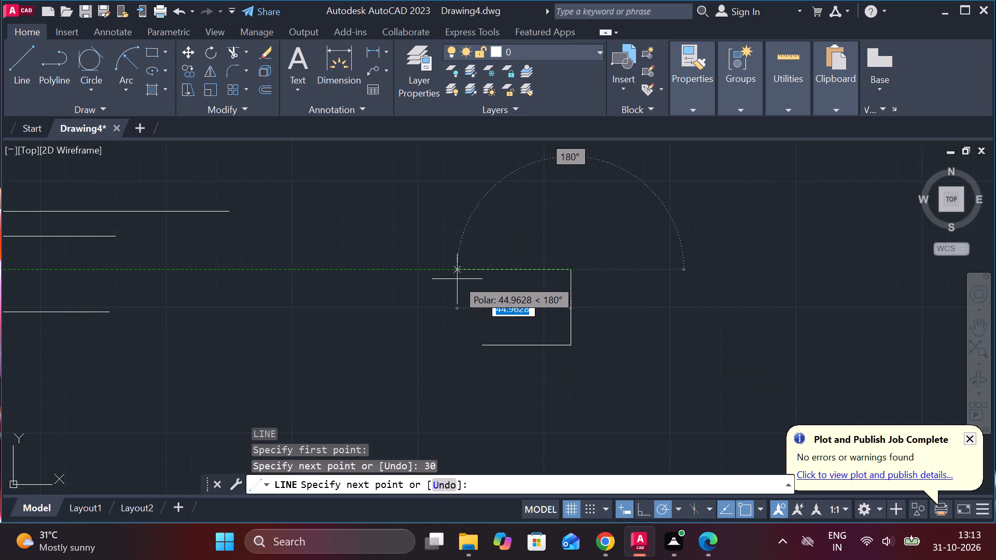
{"action": "type", "text": "35"}
{"action": "key", "text": "space"}
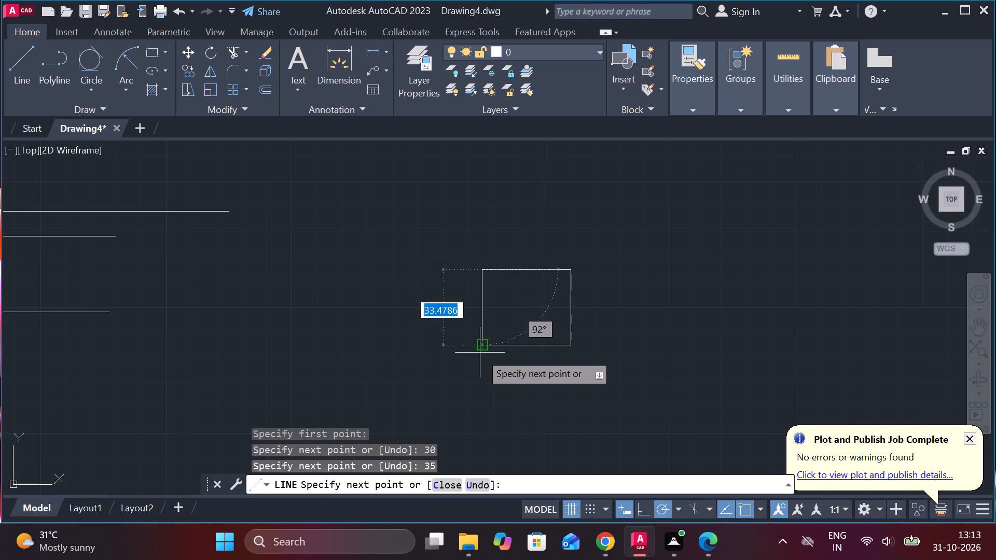
{"action": "left_click", "coordinate": [481, 348]}
{"action": "key", "text": "Escape"}
Offset the rectangle's right and left sides outward by 10.
{"action": "left_click", "coordinate": [570, 313]}
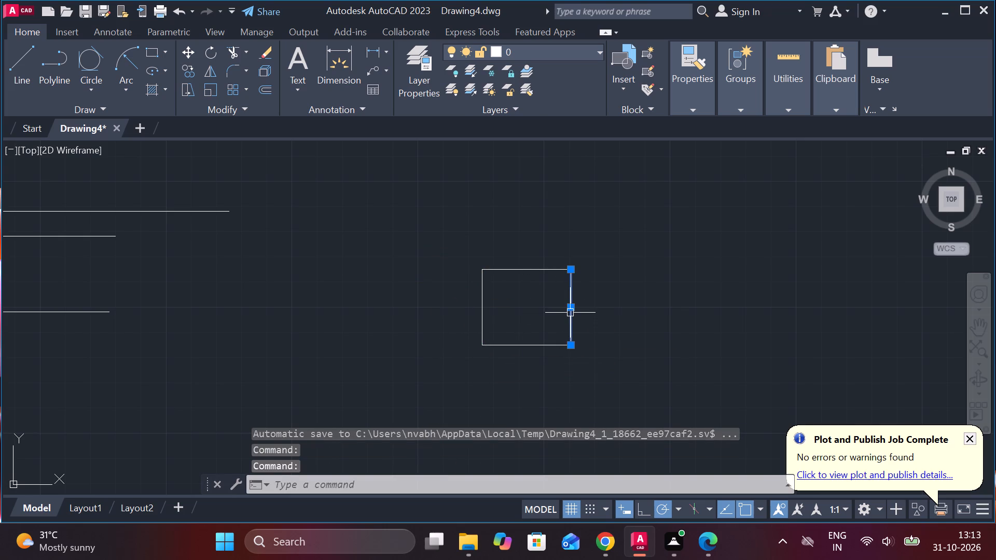
{"action": "key", "text": "o"}
{"action": "key", "text": "Return"}
{"action": "key", "text": "Return"}
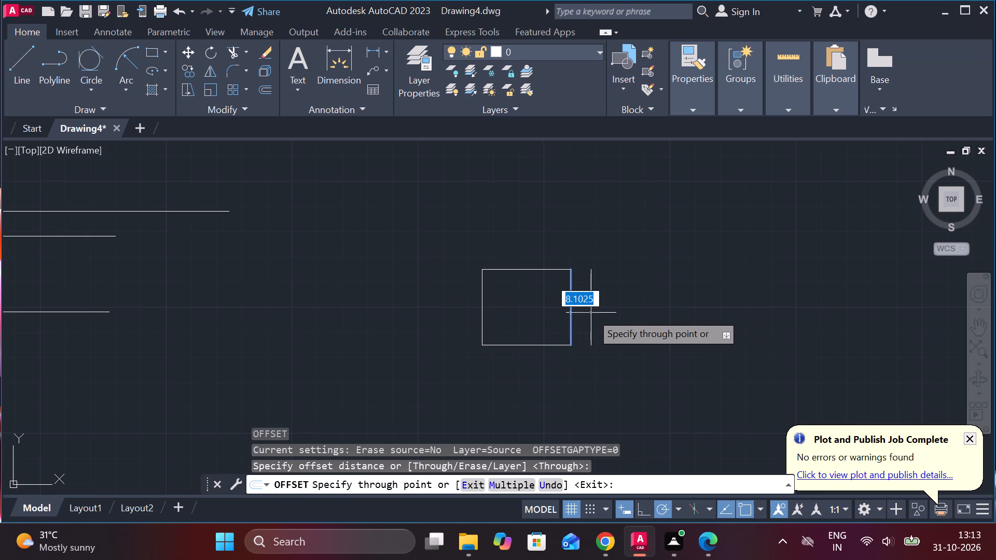
{"action": "type", "text": "10"}
{"action": "key", "text": "Return"}
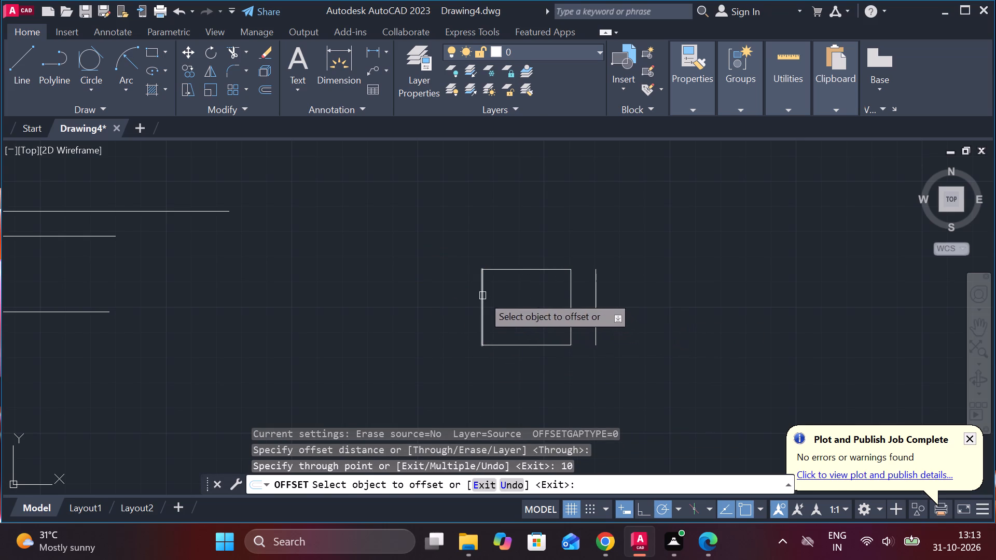
{"action": "left_click", "coordinate": [482, 296]}
{"action": "type", "text": "10"}
{"action": "key", "text": "Return"}
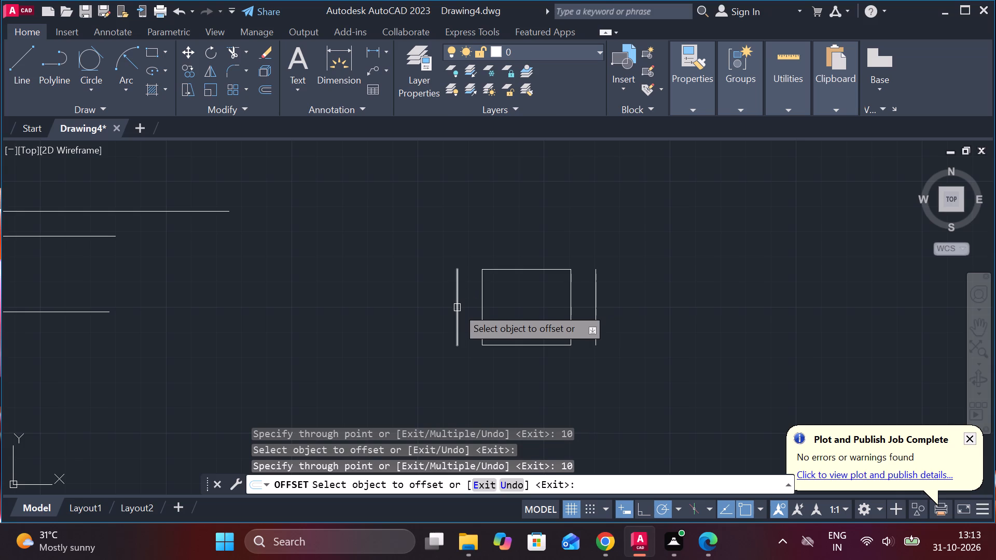
{"action": "key", "text": "Escape"}
Extend the rectangle's bottom and top edges at both ends to the outer offset lines.
{"action": "type", "text": "EX"}
{"action": "key", "text": "space"}
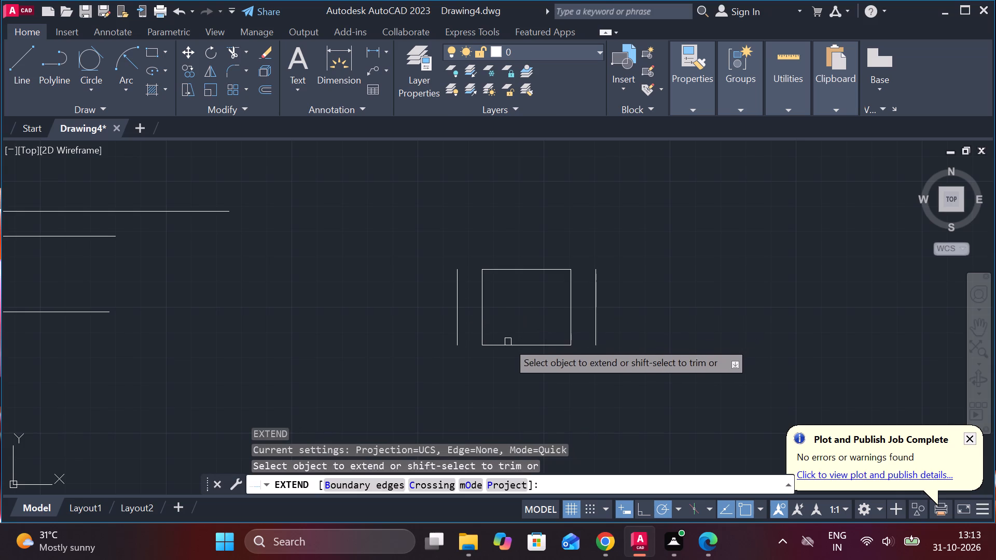
{"action": "left_click", "coordinate": [507, 343]}
{"action": "left_click", "coordinate": [533, 346]}
{"action": "left_click", "coordinate": [500, 270]}
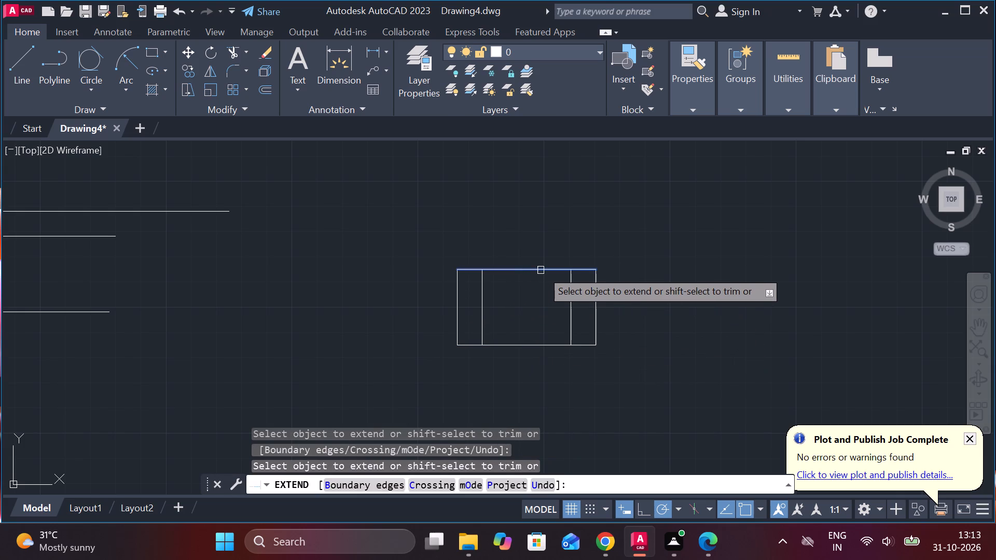
{"action": "left_click", "coordinate": [544, 270]}
{"action": "key", "text": "Escape"}
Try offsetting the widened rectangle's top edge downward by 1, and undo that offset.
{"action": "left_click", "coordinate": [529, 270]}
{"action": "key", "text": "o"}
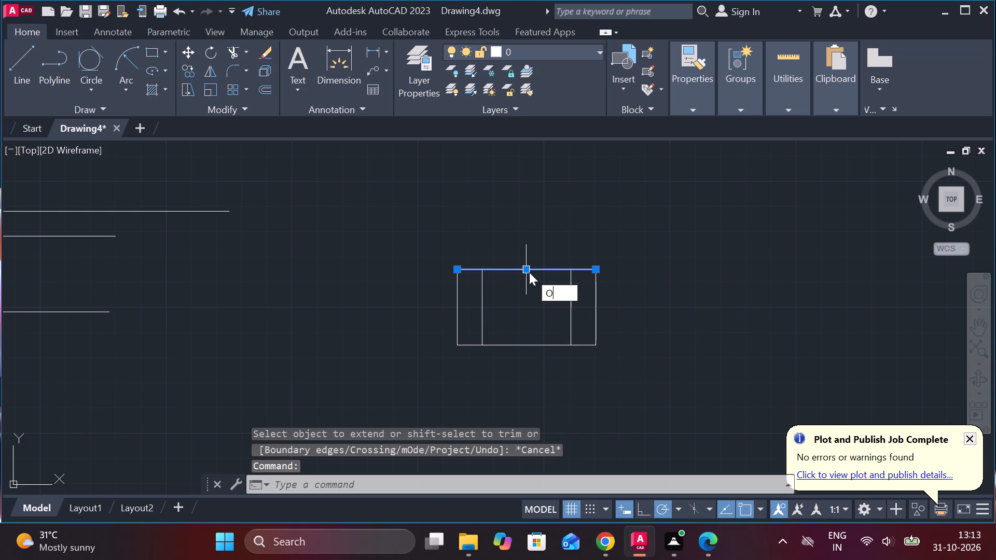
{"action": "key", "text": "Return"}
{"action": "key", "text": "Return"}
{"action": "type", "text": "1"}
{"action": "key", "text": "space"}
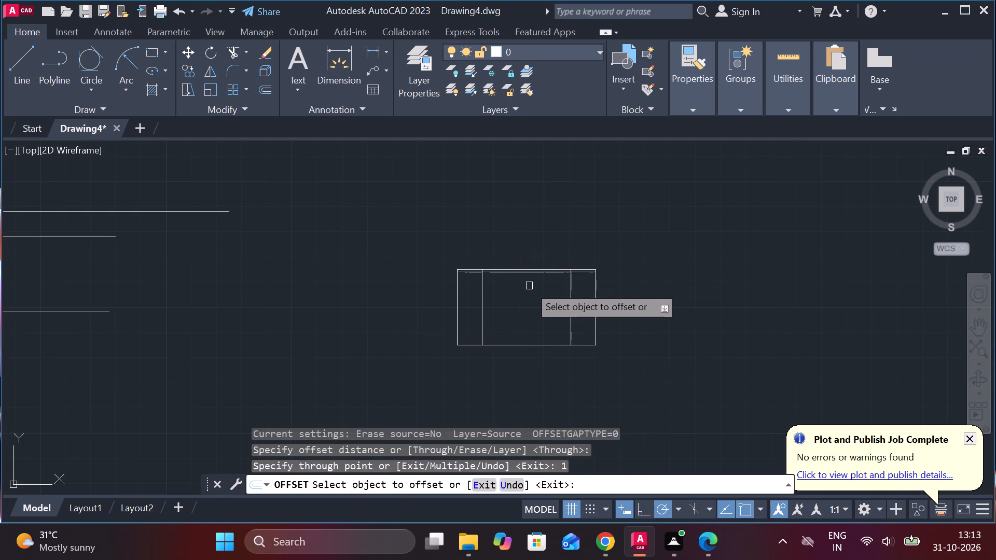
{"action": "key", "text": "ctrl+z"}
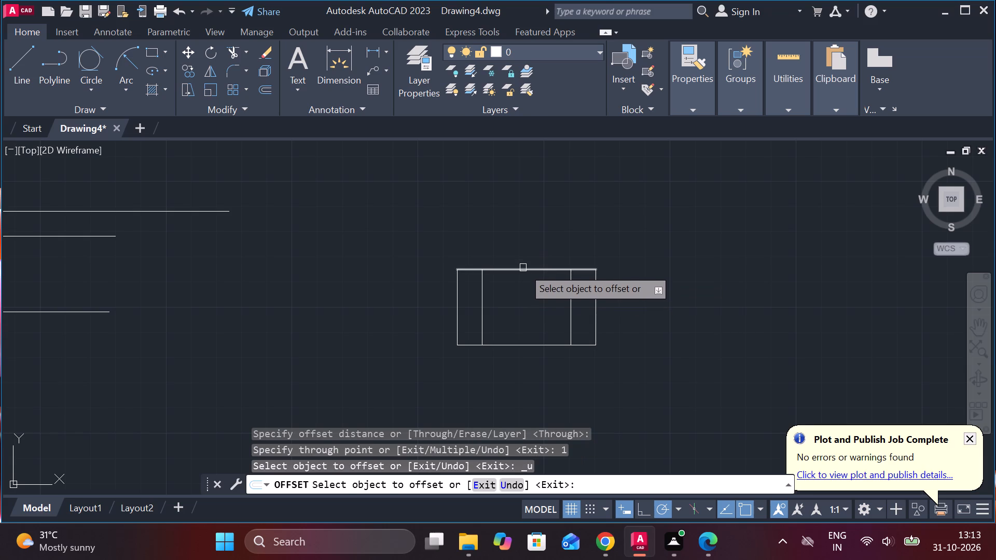
Offset the widened rectangle's top edge downward by 5.
{"action": "left_click", "coordinate": [523, 268]}
{"action": "scroll", "coordinate": [522, 292], "scroll_direction": "up", "scroll_amount": 3}
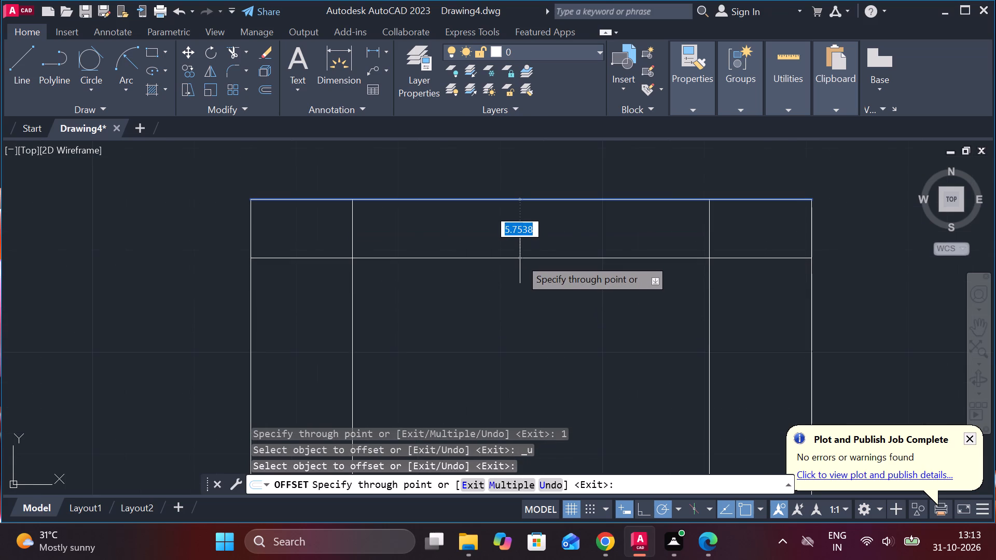
{"action": "type", "text": "5"}
{"action": "key", "text": "space"}
{"action": "scroll", "coordinate": [548, 268], "scroll_direction": "down", "scroll_amount": 2}
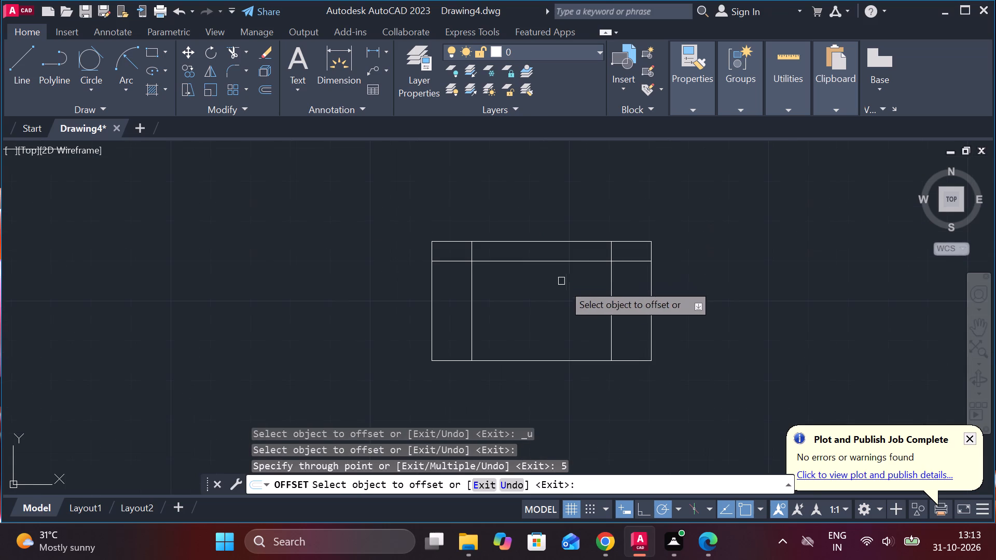
{"action": "middle_click_drag", "start_coordinate": [561, 303], "coordinate": [620, 307]}
{"action": "key", "text": "Escape"}
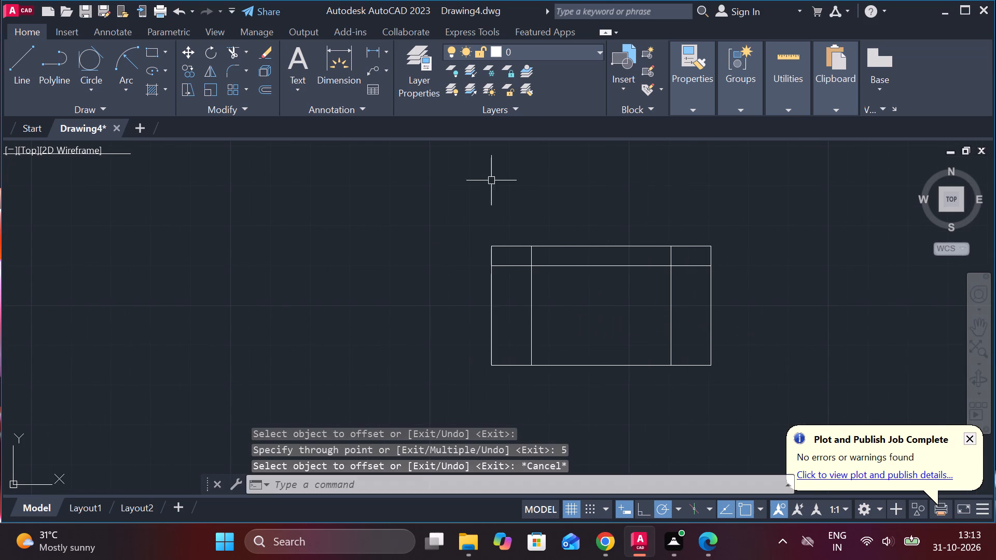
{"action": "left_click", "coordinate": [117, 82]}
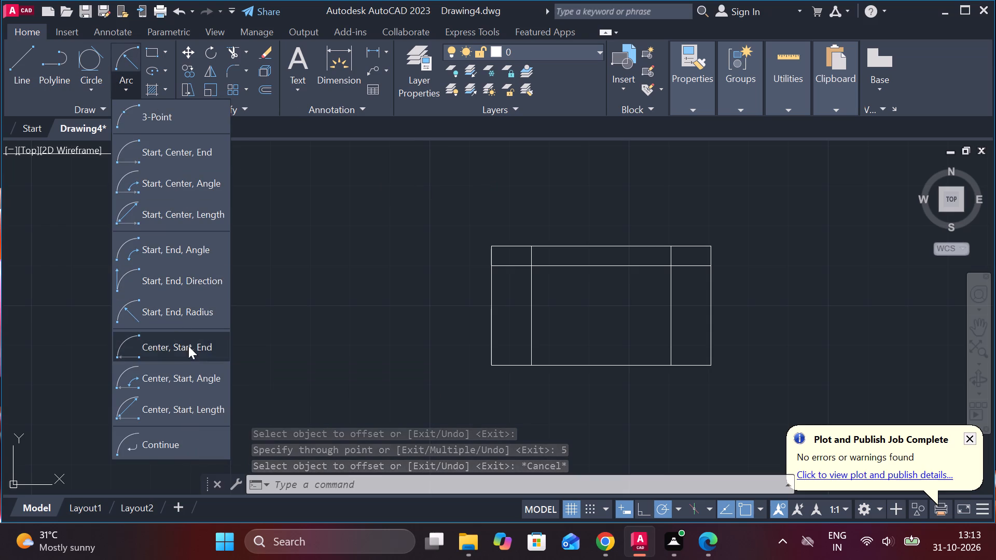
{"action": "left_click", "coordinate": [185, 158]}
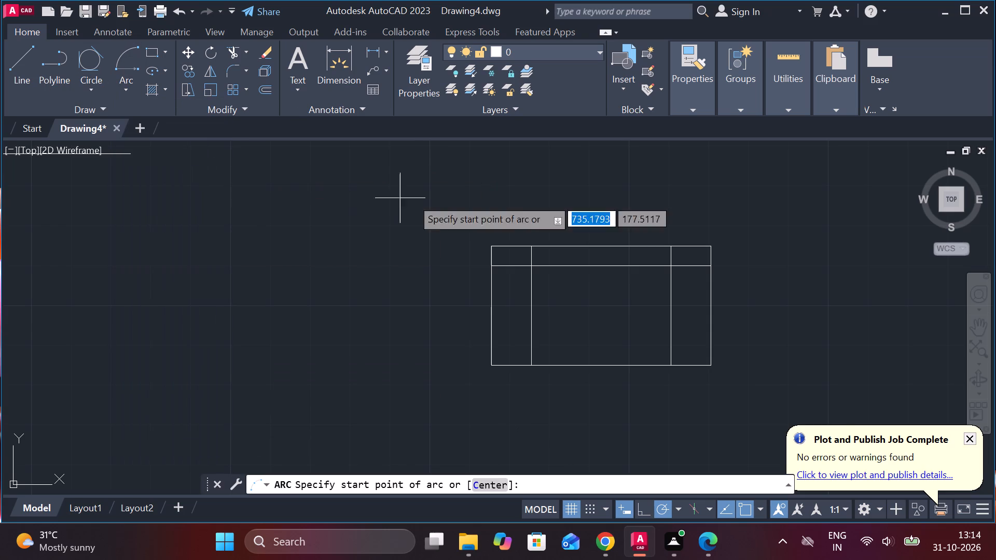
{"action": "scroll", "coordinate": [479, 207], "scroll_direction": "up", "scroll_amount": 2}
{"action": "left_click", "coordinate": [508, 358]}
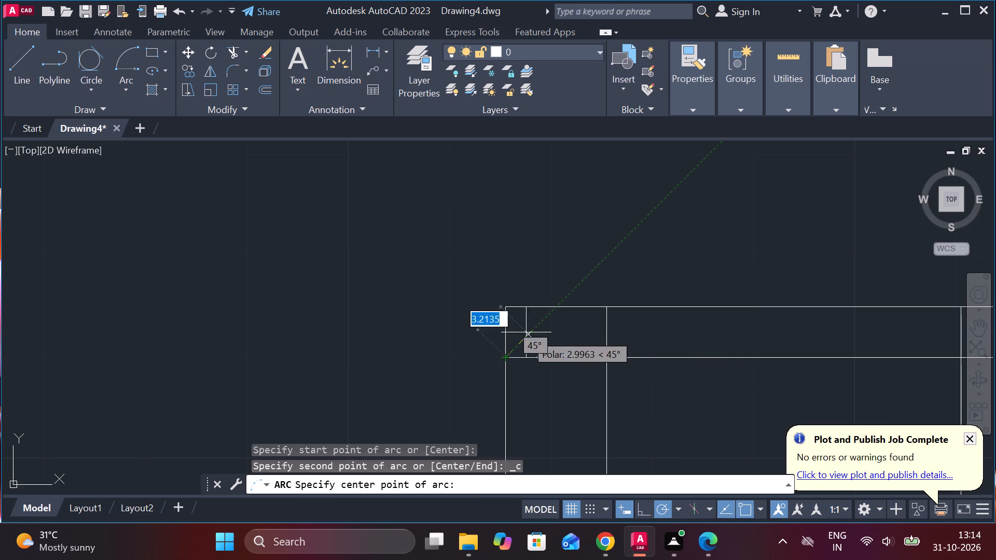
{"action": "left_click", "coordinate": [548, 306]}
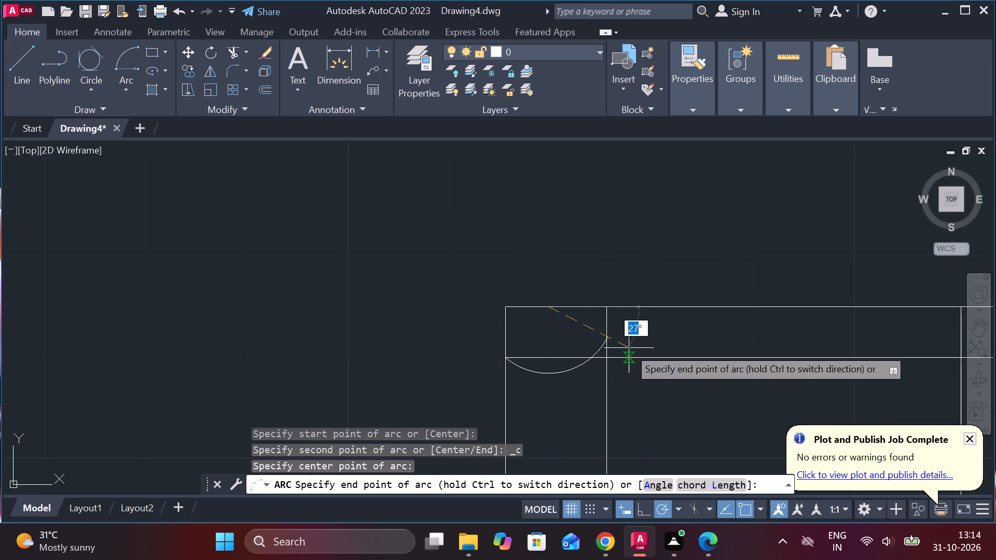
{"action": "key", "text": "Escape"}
Draw a three-point arc across the left side strip, from the offset line up to the top edge and back down.
{"action": "key", "text": "space"}
{"action": "left_click", "coordinate": [616, 359]}
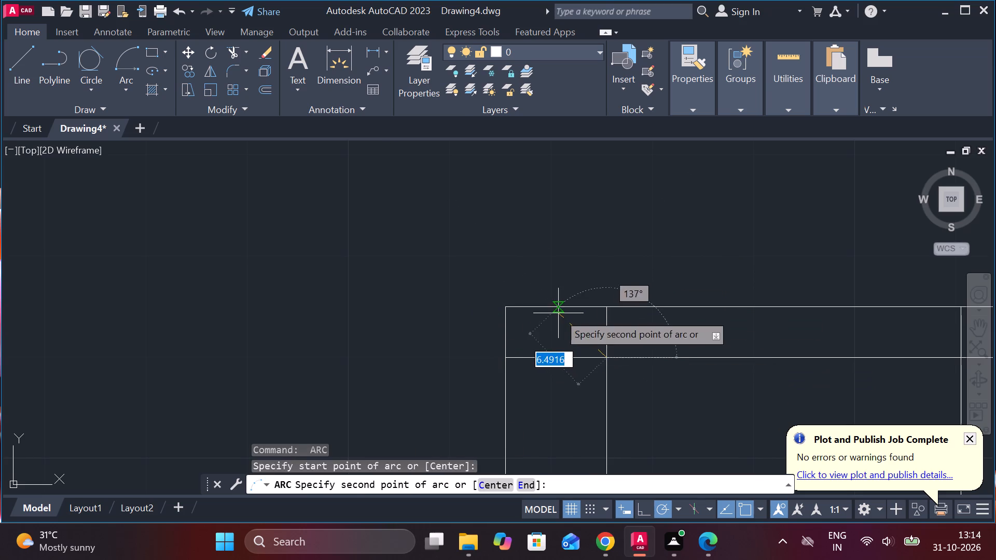
{"action": "left_click", "coordinate": [558, 313]}
{"action": "left_click", "coordinate": [501, 361]}
{"action": "scroll", "coordinate": [723, 334], "scroll_direction": "down", "scroll_amount": 1}
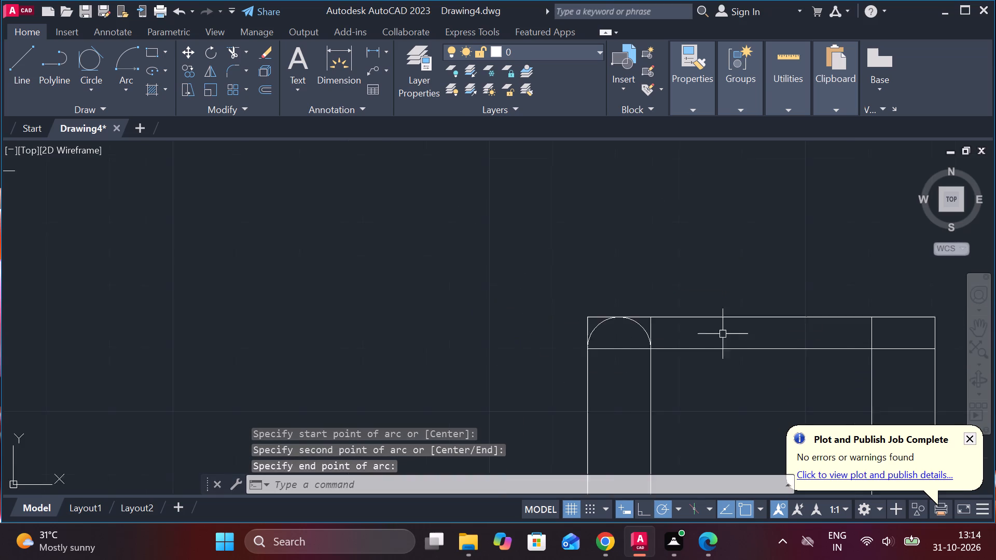
Draw a three-point arc across the middle section, spanning the two inner verticals at the offset line and touching the top edge's midpoint.
{"action": "middle_click_drag", "start_coordinate": [709, 334], "coordinate": [442, 284]}
{"action": "key", "text": "space"}
{"action": "left_click", "coordinate": [382, 294]}
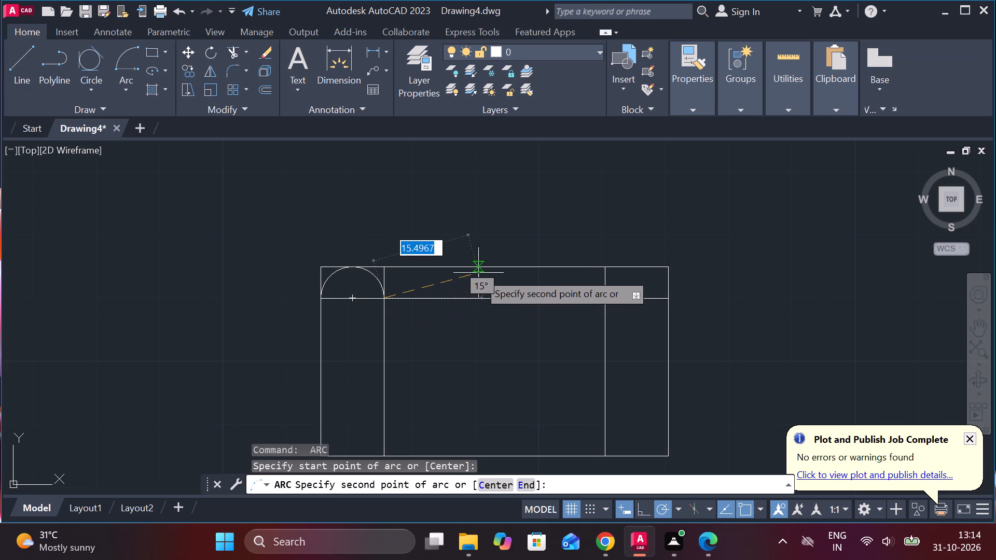
{"action": "left_click", "coordinate": [497, 267]}
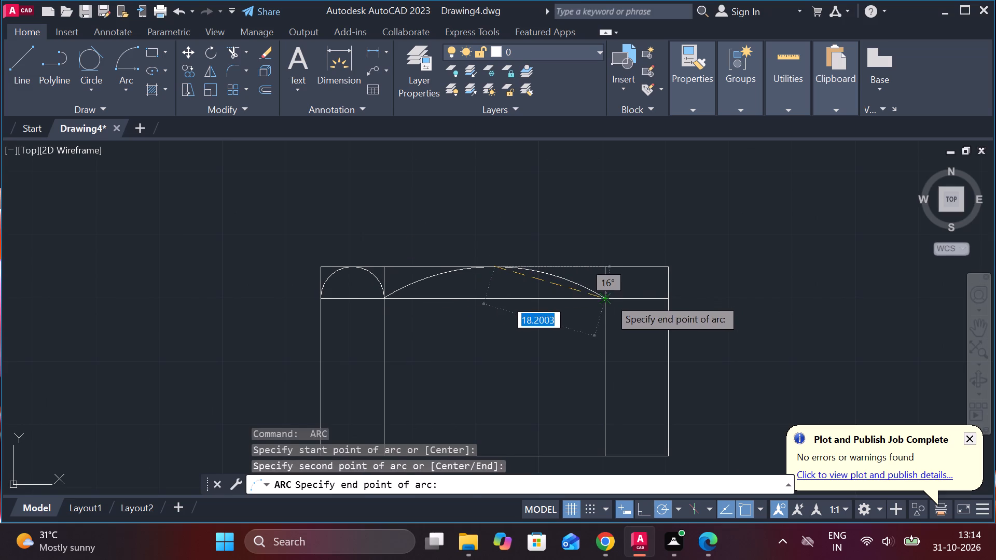
{"action": "left_click", "coordinate": [609, 298]}
Draw a three-point arc across the right side strip, from the offset line up to the top edge and back down.
{"action": "key", "text": "space"}
{"action": "left_click", "coordinate": [611, 299]}
{"action": "left_click", "coordinate": [630, 271]}
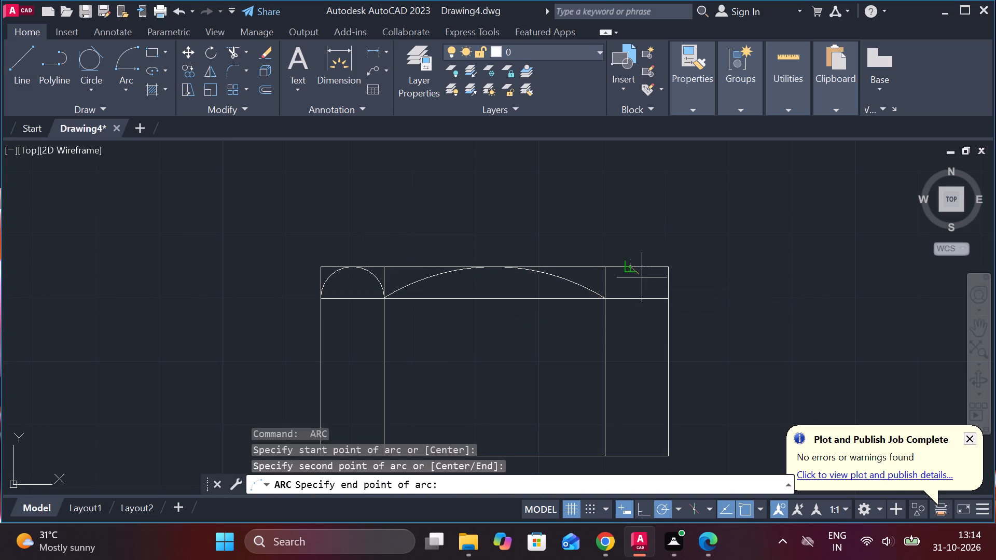
{"action": "left_click", "coordinate": [673, 295]}
{"action": "scroll", "coordinate": [762, 284], "scroll_direction": "down", "scroll_amount": 2}
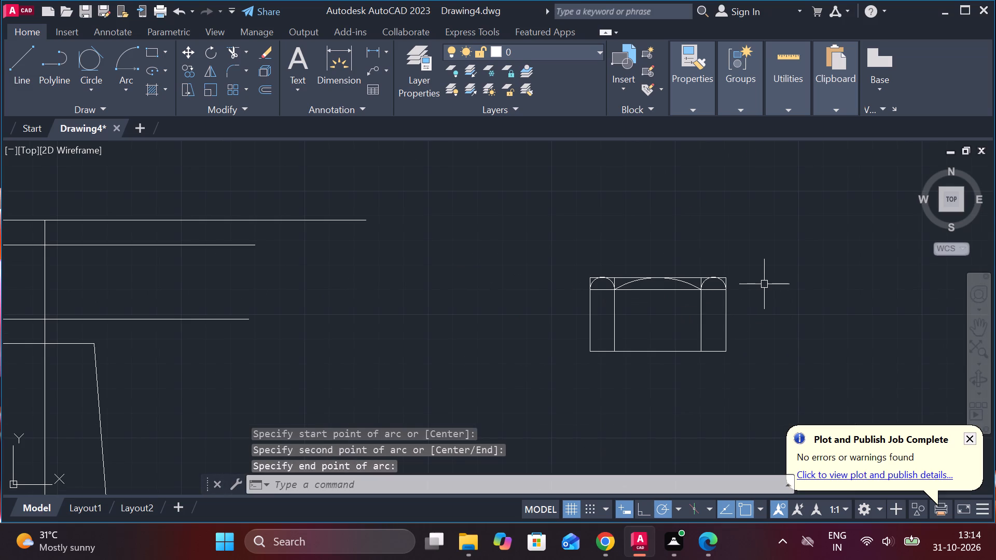
{"action": "key", "text": "Escape"}
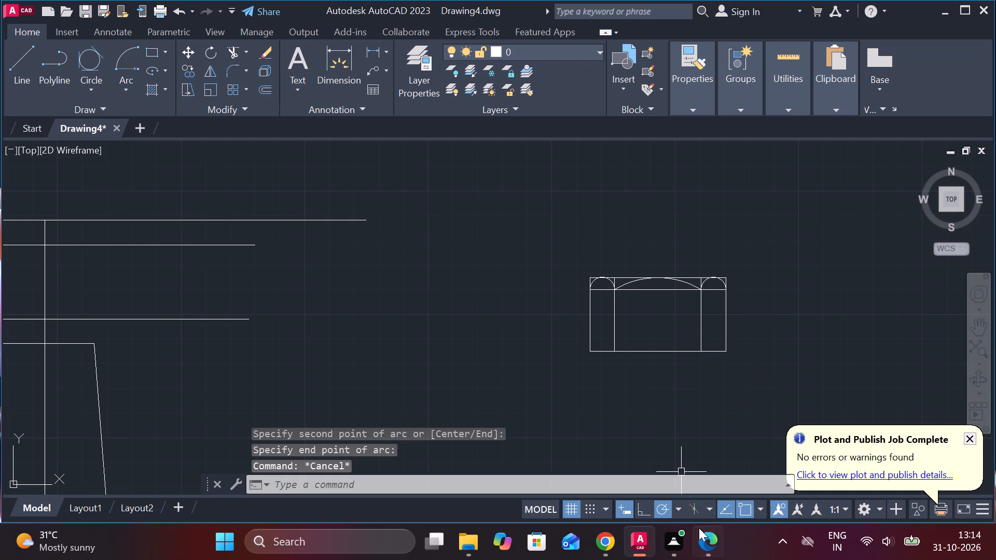
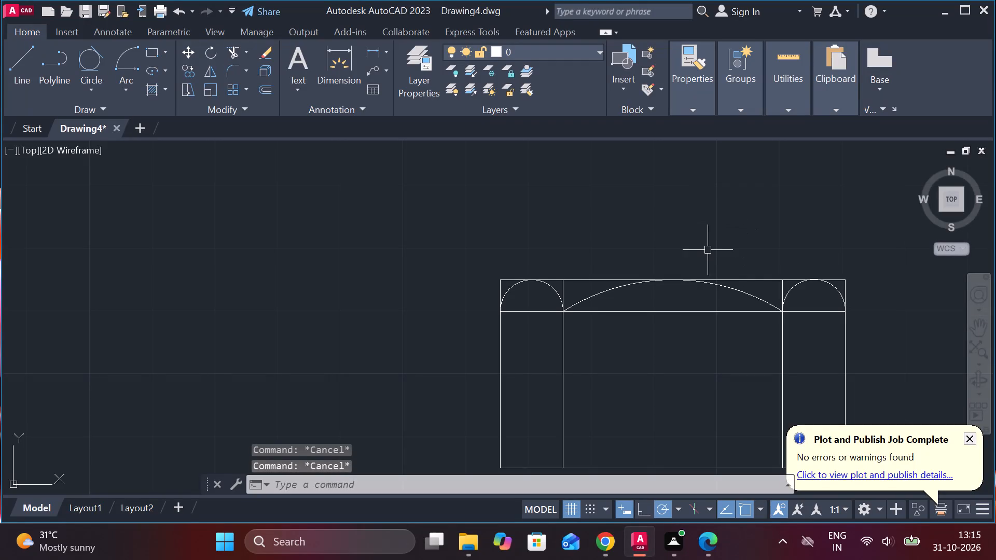
Trim the square corners outside the two side arcs and the inner vertical pieces between the offset line and the top edge.
{"action": "type", "text": "TR"}
{"action": "key", "text": "space"}
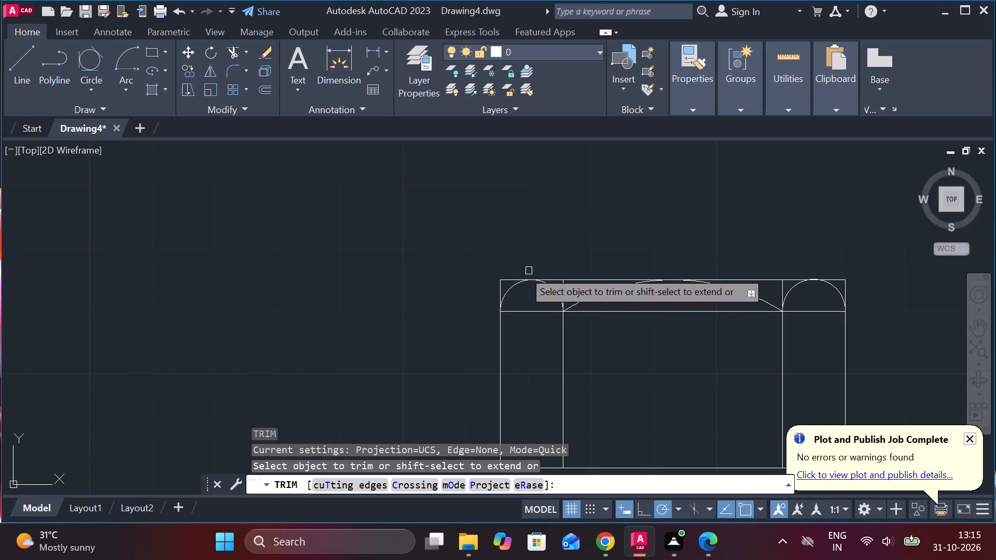
{"action": "left_click", "coordinate": [500, 284]}
{"action": "left_click", "coordinate": [500, 282]}
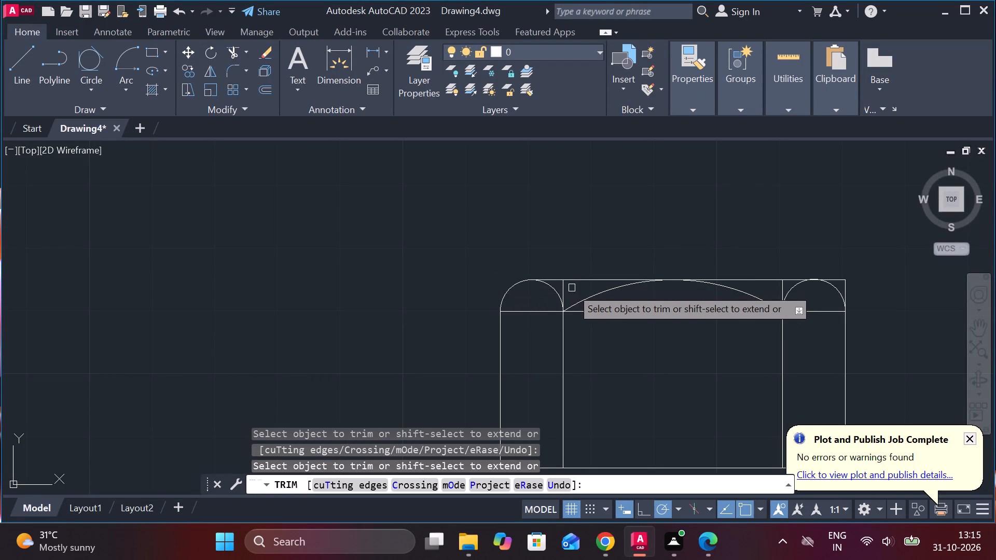
{"action": "left_click", "coordinate": [562, 287]}
{"action": "left_click", "coordinate": [778, 291]}
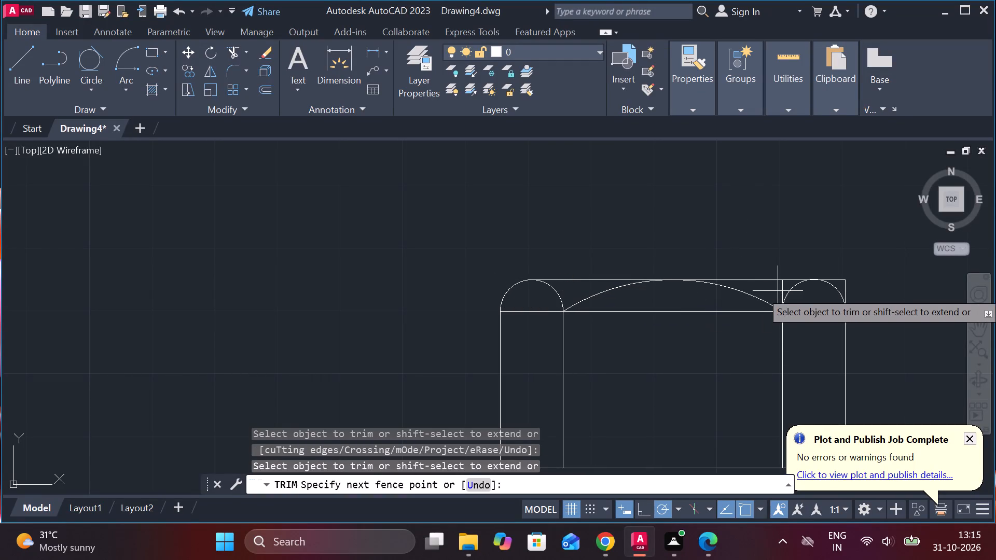
{"action": "left_click", "coordinate": [786, 289]}
{"action": "left_click", "coordinate": [845, 279]}
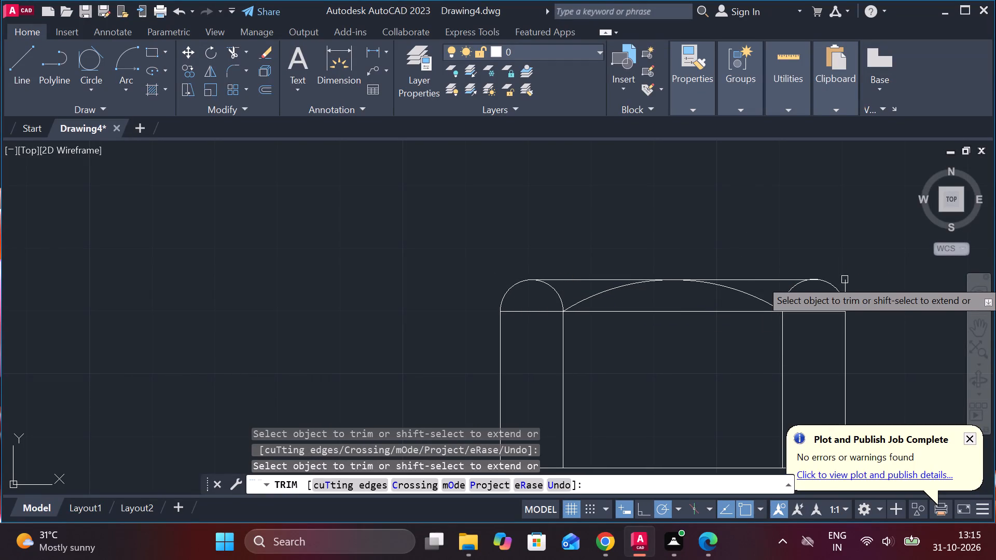
{"action": "left_click", "coordinate": [845, 283]}
{"action": "scroll", "coordinate": [874, 285], "scroll_direction": "down", "scroll_amount": 1}
{"action": "middle_click_drag", "start_coordinate": [873, 285], "coordinate": [863, 285]}
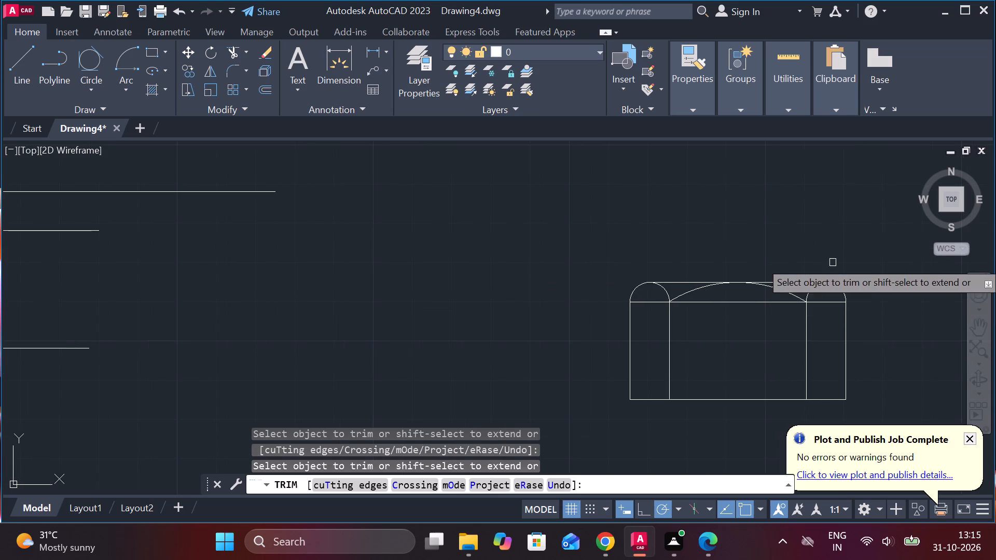
{"action": "key", "text": "Escape"}
Draw a three-sided line outline on the head's top edge above the middle section: 10 up, 35 across, and back down.
{"action": "key", "text": "l"}
{"action": "key", "text": "Return"}
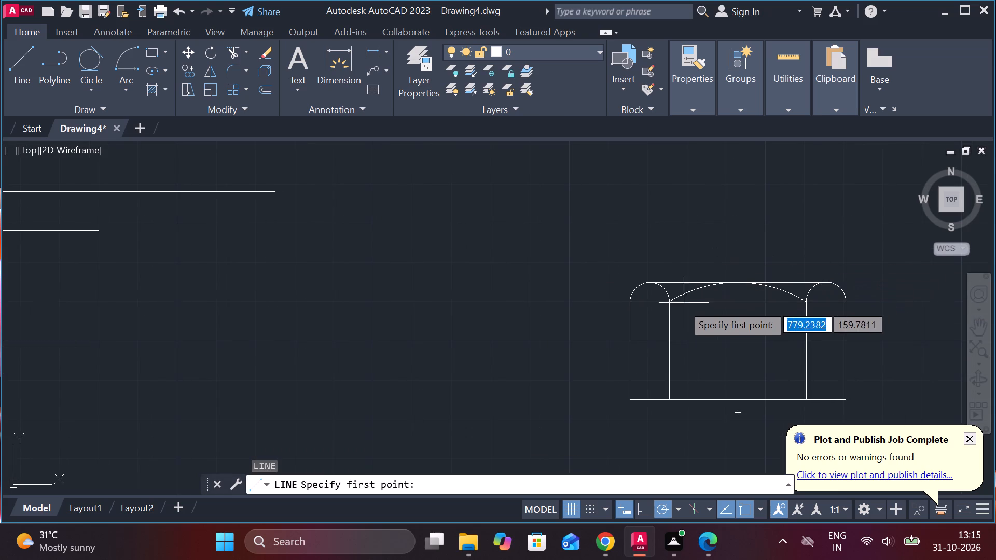
{"action": "left_click", "coordinate": [670, 279]}
{"action": "type", "text": "10"}
{"action": "key", "text": "Return"}
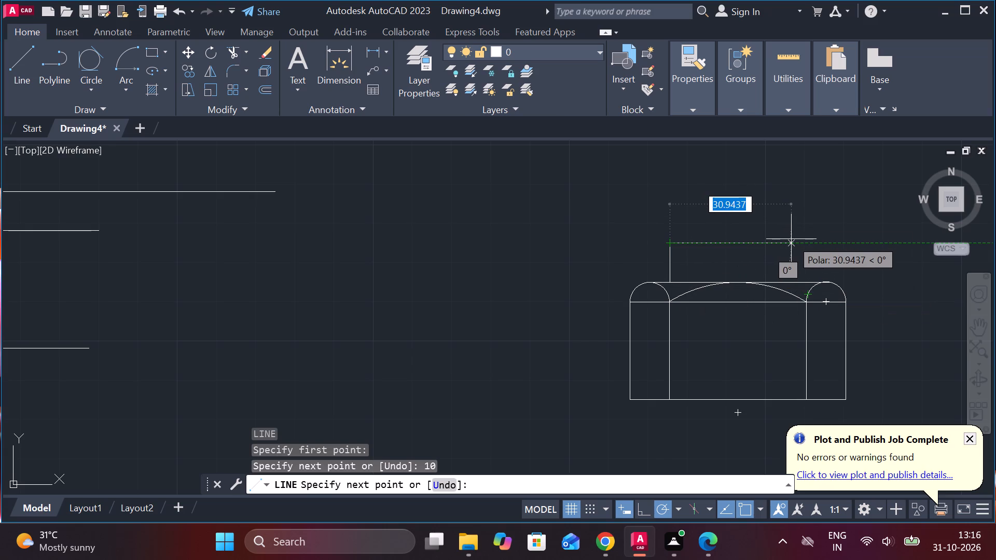
{"action": "type", "text": "35"}
{"action": "key", "text": "space"}
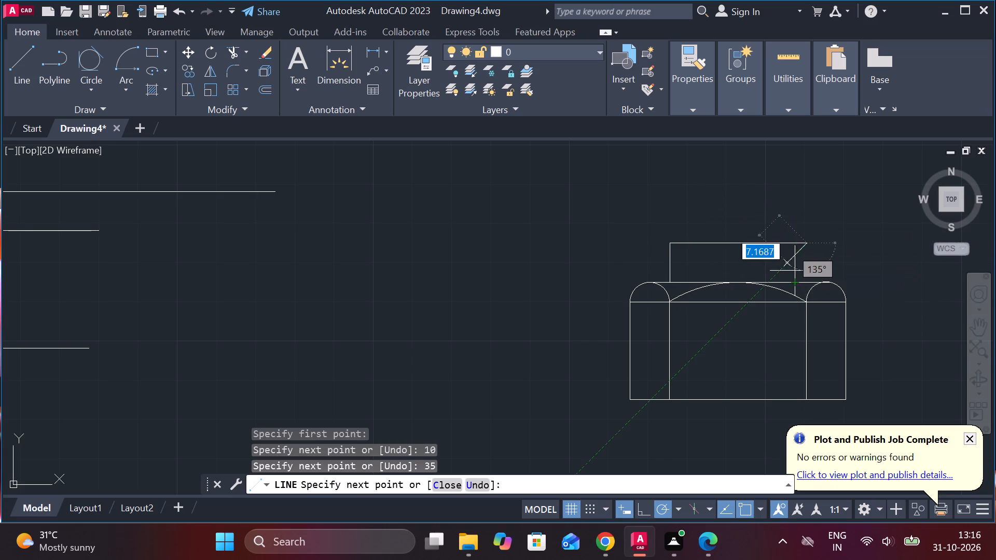
{"action": "left_click", "coordinate": [804, 285]}
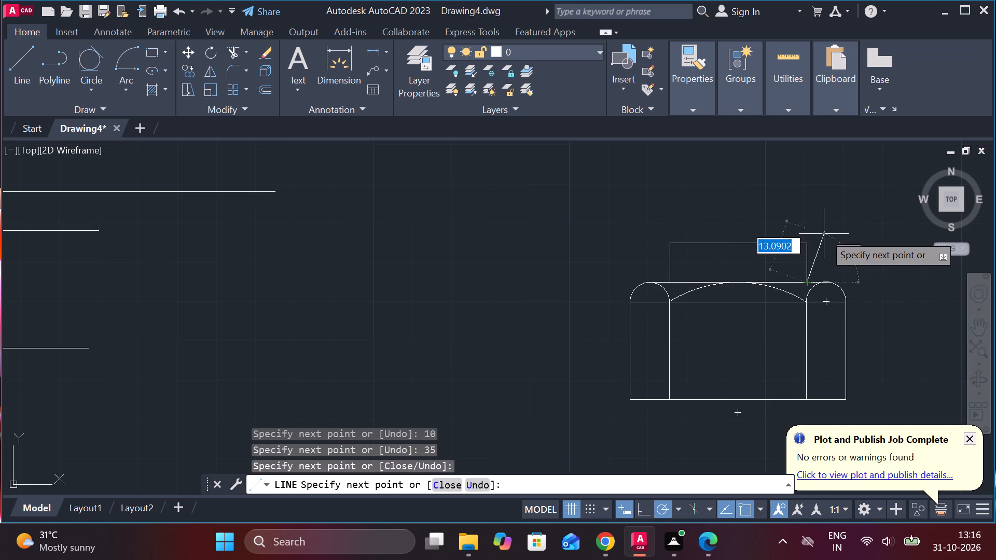
{"action": "key", "text": "Escape"}
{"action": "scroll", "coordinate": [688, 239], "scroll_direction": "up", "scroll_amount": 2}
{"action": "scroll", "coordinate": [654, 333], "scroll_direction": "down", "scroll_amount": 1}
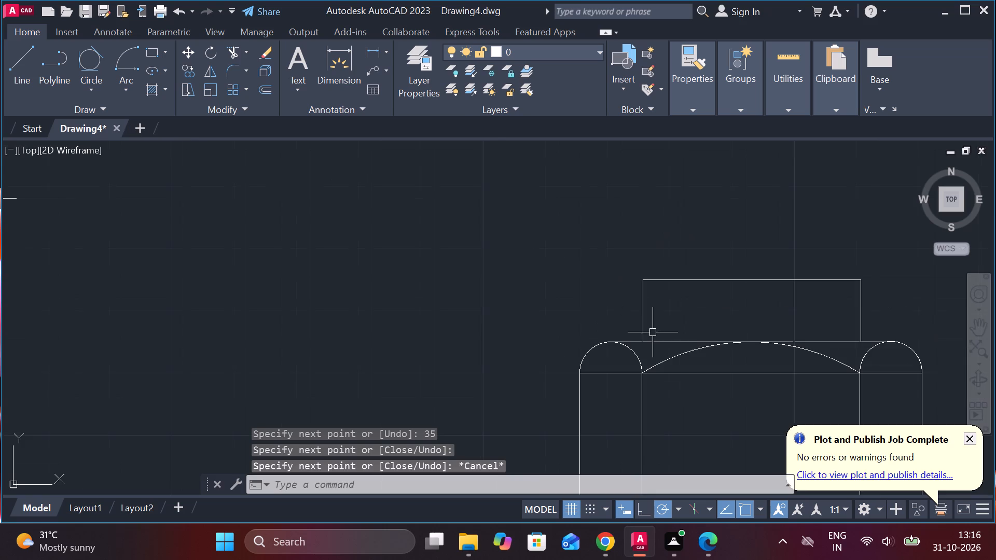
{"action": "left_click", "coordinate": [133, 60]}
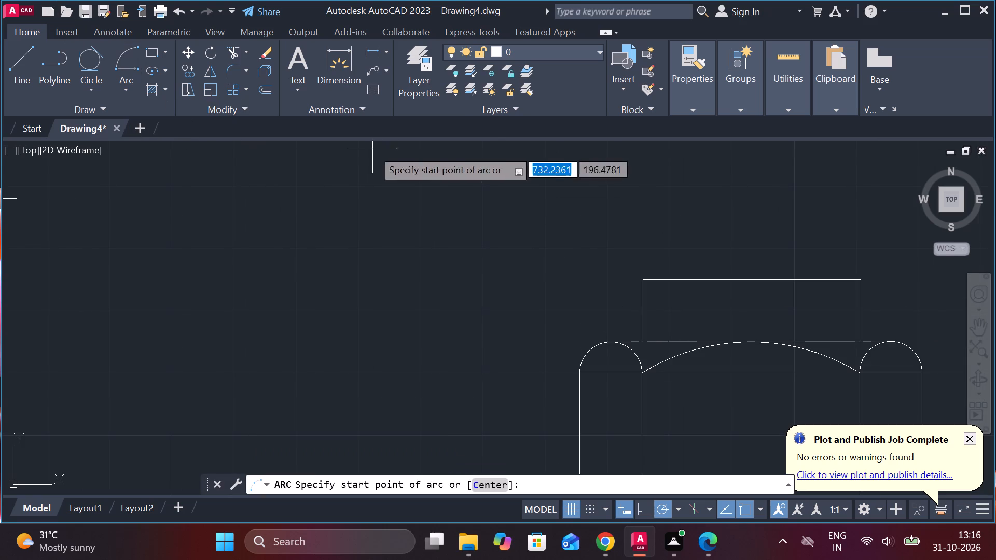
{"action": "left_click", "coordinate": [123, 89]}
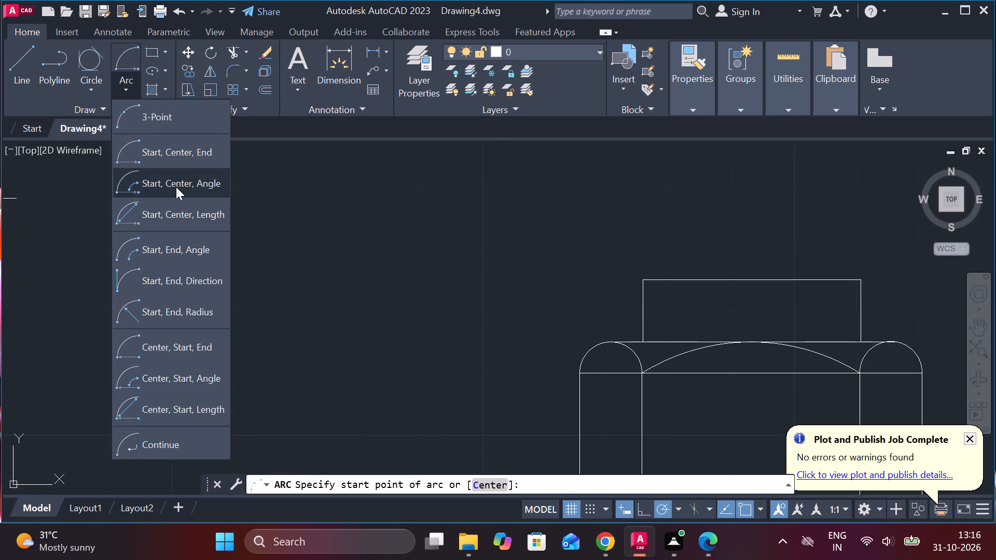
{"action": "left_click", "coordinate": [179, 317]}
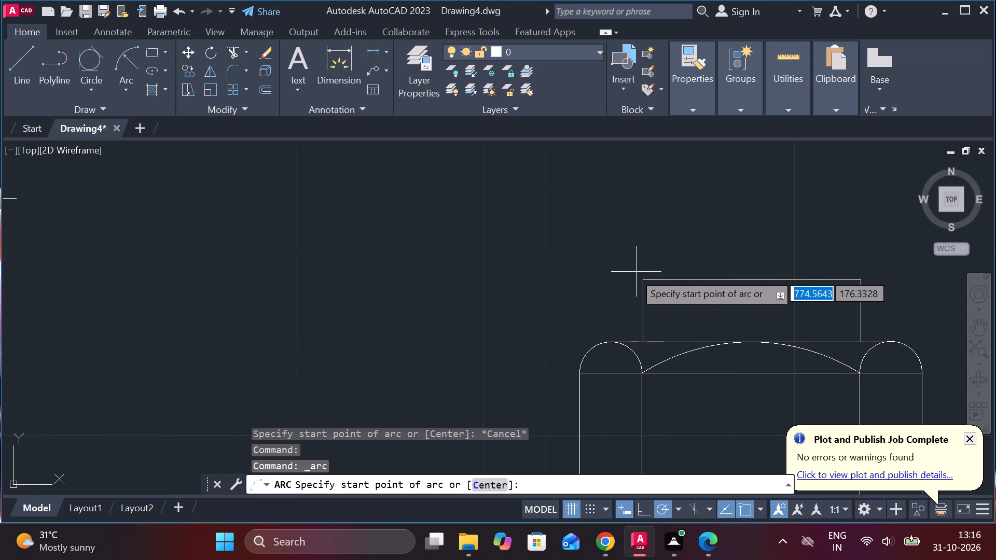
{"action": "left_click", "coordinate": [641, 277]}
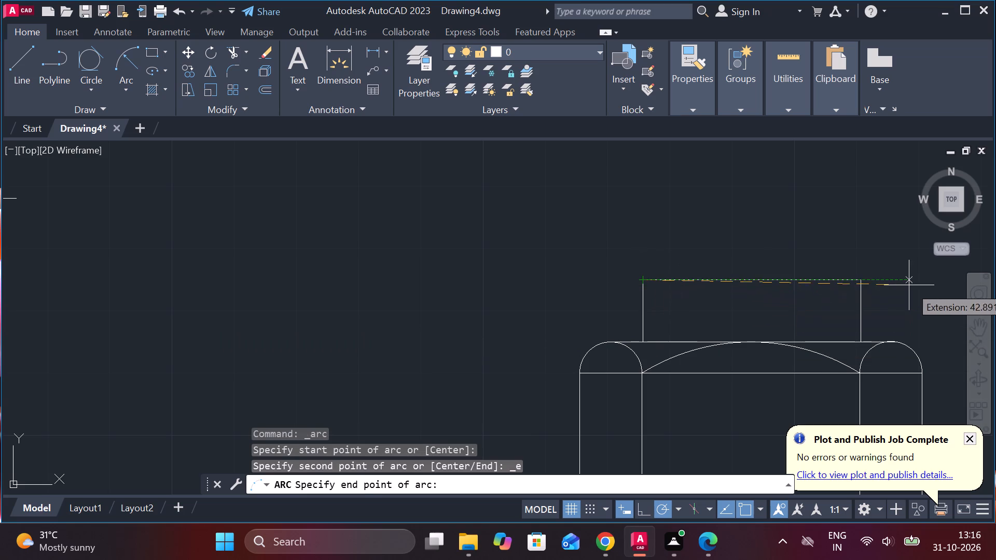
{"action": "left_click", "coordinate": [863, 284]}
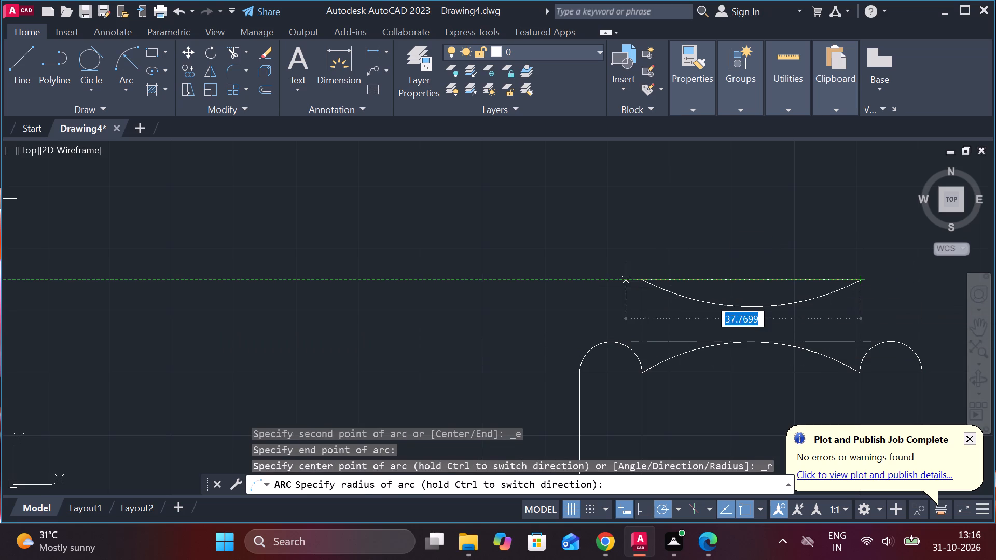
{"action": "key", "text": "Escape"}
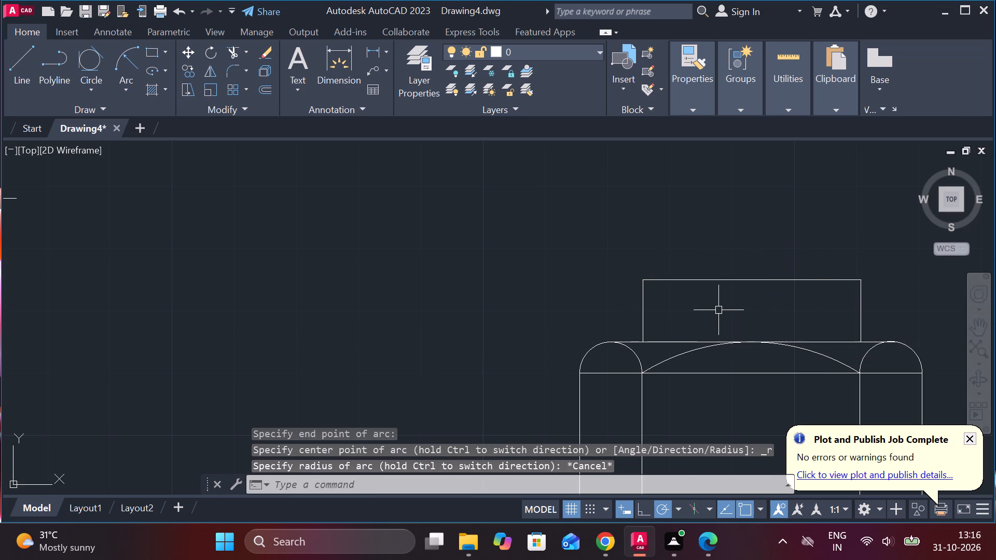
Draw a shallow three-point arc over the small upper rectangle, from its right top corner through its left top corner and beyond.
{"action": "key", "text": "space"}
{"action": "left_click", "coordinate": [864, 278]}
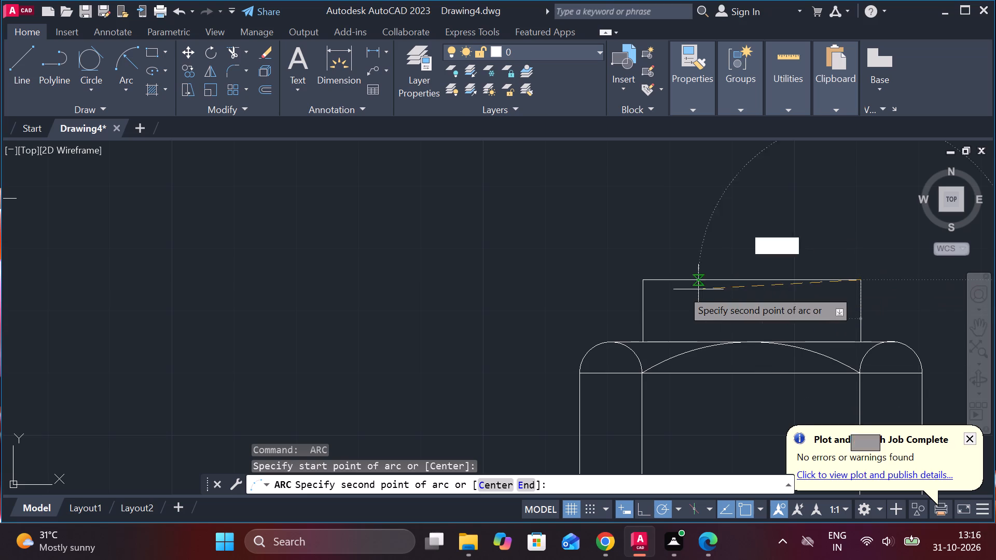
{"action": "left_click", "coordinate": [638, 284]}
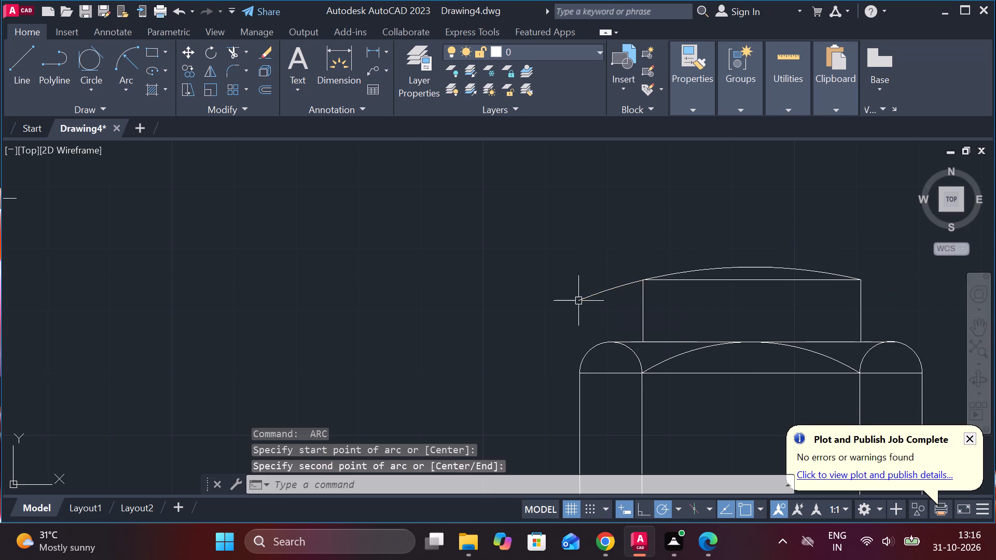
Trim the part of the new arc that overhangs the small rectangle's left top corner.
{"action": "type", "text": "TRT"}
{"action": "key", "text": "space"}
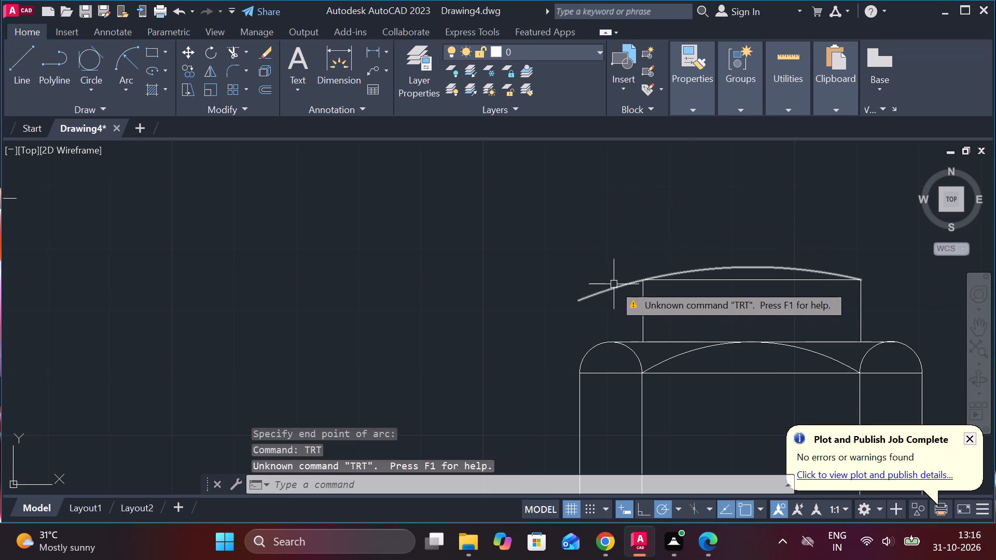
{"action": "left_click", "coordinate": [614, 288]}
{"action": "key", "text": "Escape"}
{"action": "type", "text": "TR"}
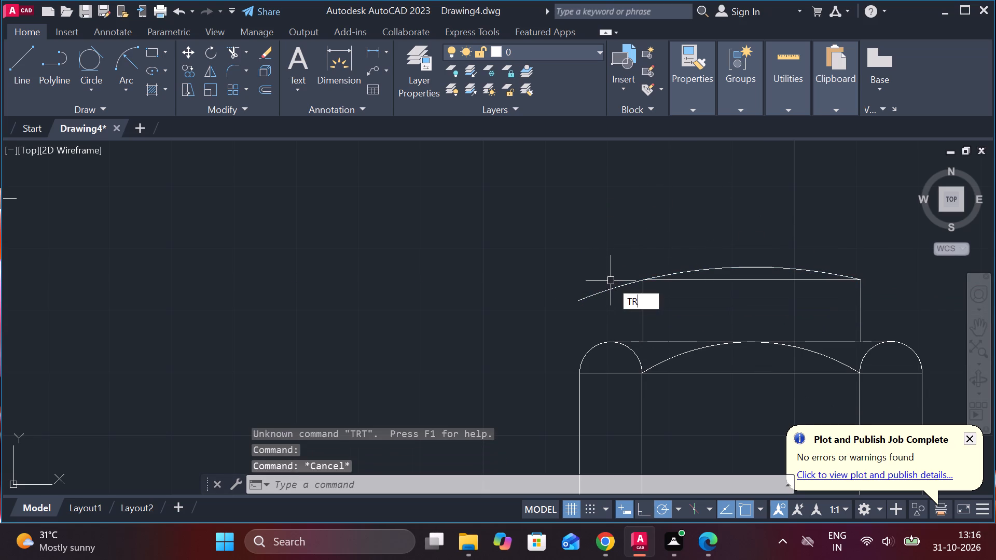
{"action": "key", "text": "space"}
{"action": "left_click_drag", "start_coordinate": [605, 272], "coordinate": [607, 278]}
{"action": "left_click", "coordinate": [617, 305]}
{"action": "scroll", "coordinate": [617, 305], "scroll_direction": "down", "scroll_amount": 3}
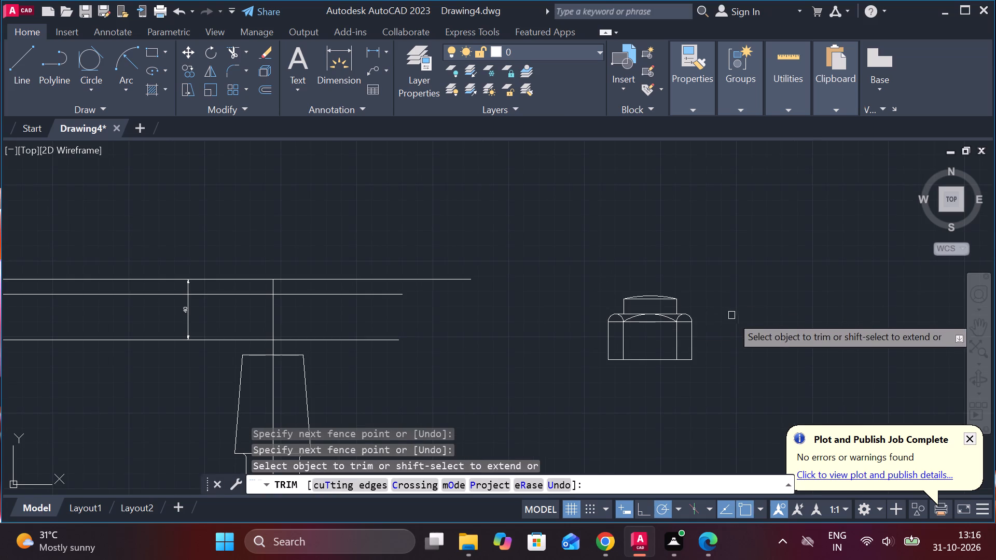
{"action": "key", "text": "Escape"}
{"action": "left_click", "coordinate": [585, 286]}
{"action": "key", "text": "Escape"}
Erase the horizontal offset line at the base of the three arcs.
{"action": "scroll", "coordinate": [669, 335], "scroll_direction": "up", "scroll_amount": 2}
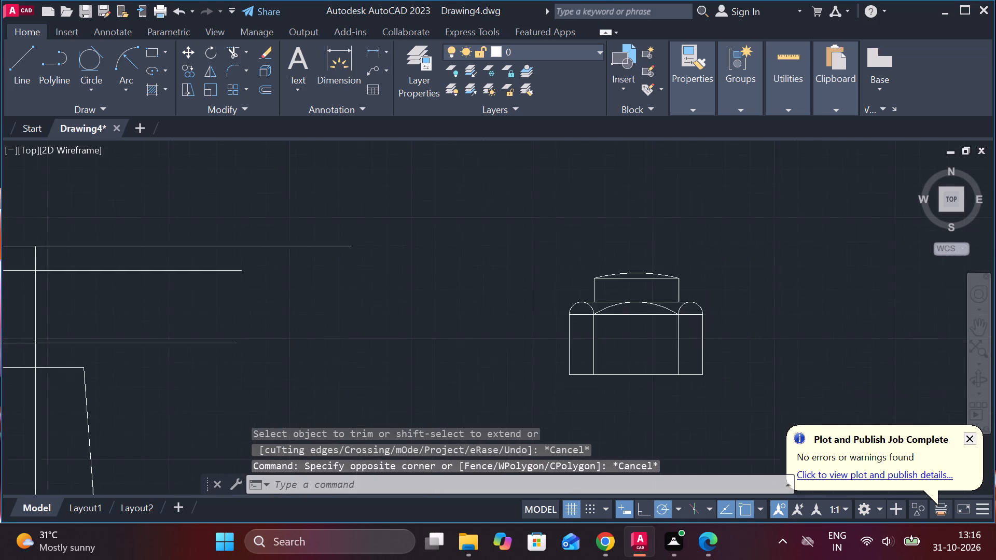
{"action": "left_click", "coordinate": [624, 306]}
{"action": "type", "text": "E"}
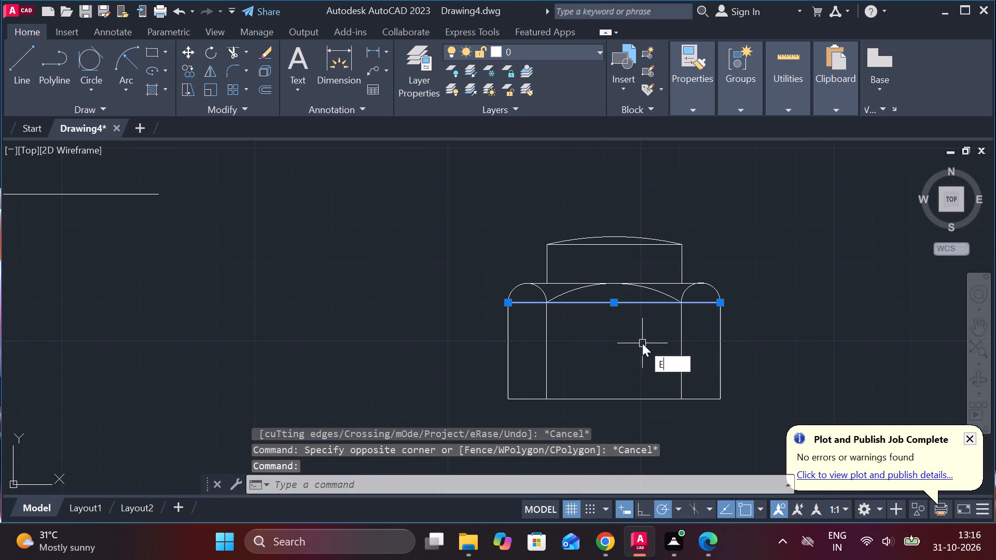
{"action": "key", "text": "space"}
Copy the complete bolt-head view from its bottom midpoint to where the vertical centre line meets the lower horizontal line above the trapezoid.
{"action": "scroll", "coordinate": [642, 343], "scroll_direction": "down", "scroll_amount": 2}
{"action": "left_click", "coordinate": [578, 281]}
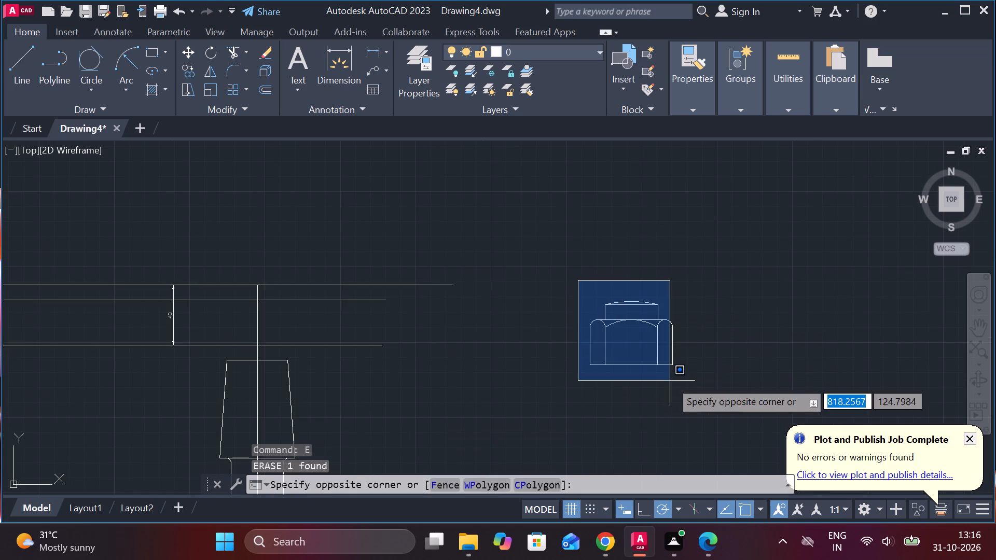
{"action": "left_click", "coordinate": [690, 382]}
{"action": "key", "text": "v"}
{"action": "key", "text": "BackSpace"}
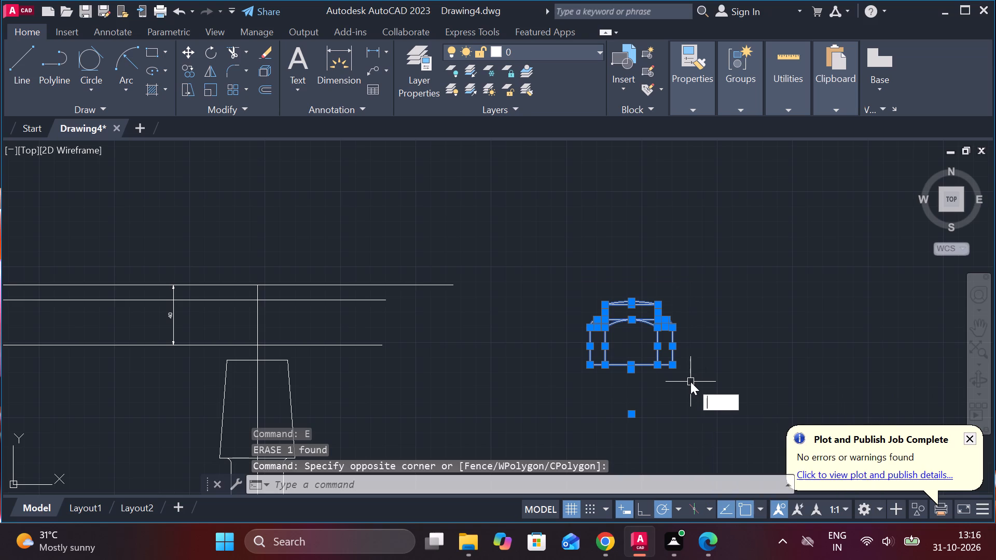
{"action": "type", "text": "CO"}
{"action": "key", "text": "Return"}
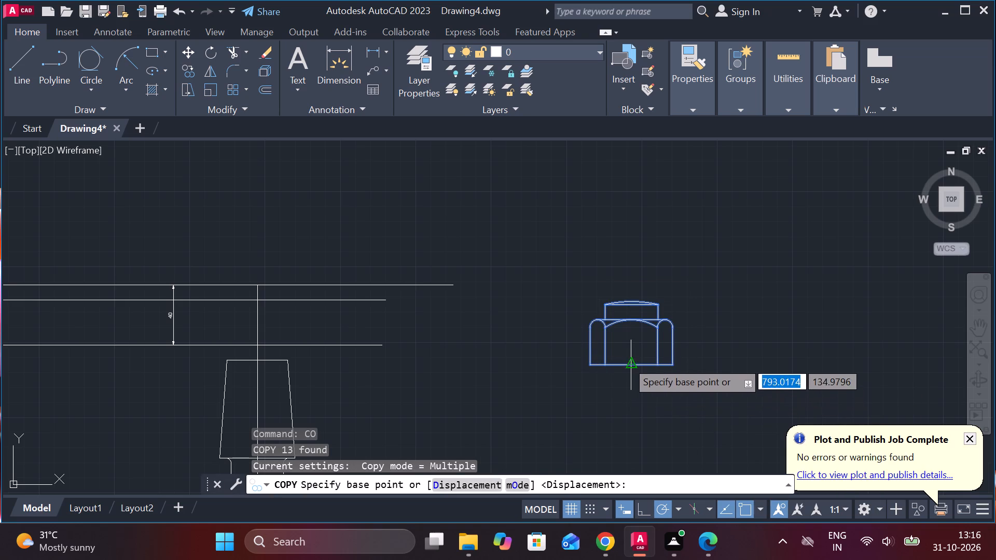
{"action": "left_click", "coordinate": [627, 361]}
{"action": "scroll", "coordinate": [571, 363], "scroll_direction": "down", "scroll_amount": 1}
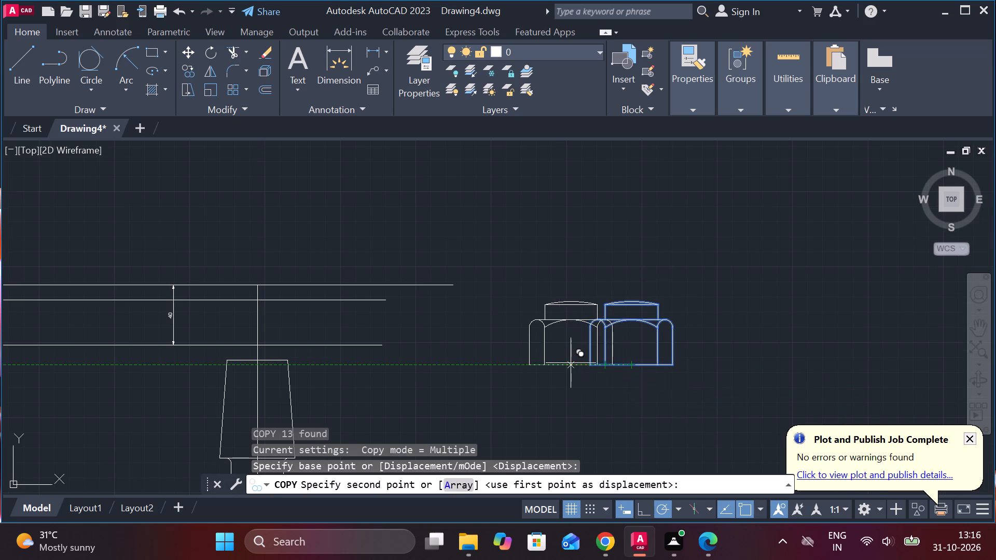
{"action": "scroll", "coordinate": [571, 363], "scroll_direction": "down", "scroll_amount": 1}
{"action": "middle_click_drag", "start_coordinate": [324, 336], "coordinate": [340, 324]}
{"action": "scroll", "coordinate": [435, 307], "scroll_direction": "up", "scroll_amount": 2}
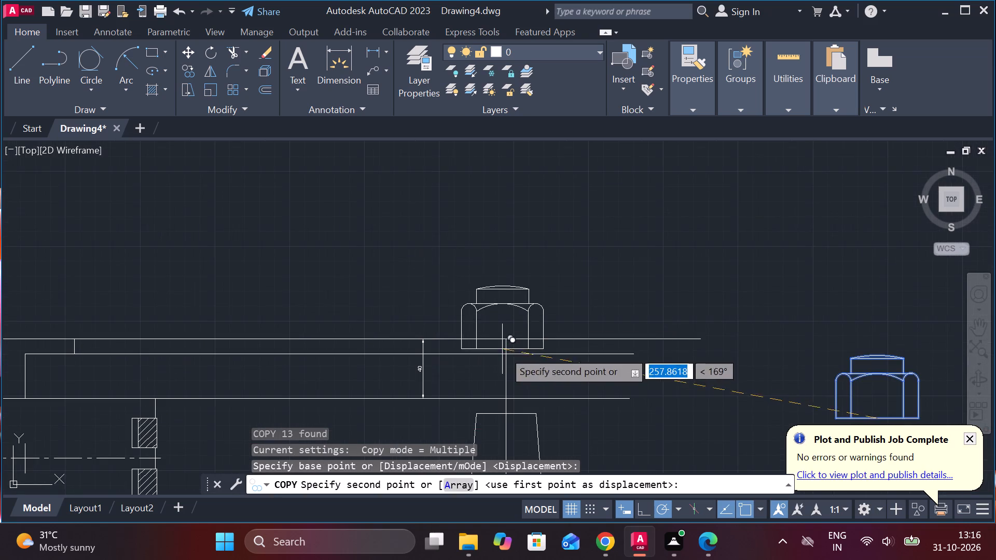
{"action": "middle_click_drag", "start_coordinate": [503, 356], "coordinate": [489, 276]}
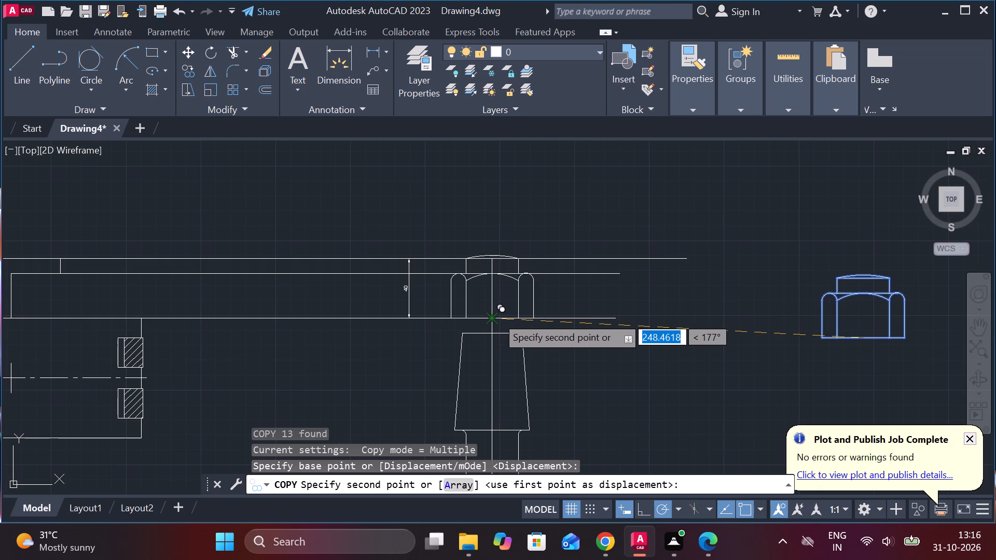
{"action": "left_click", "coordinate": [496, 316]}
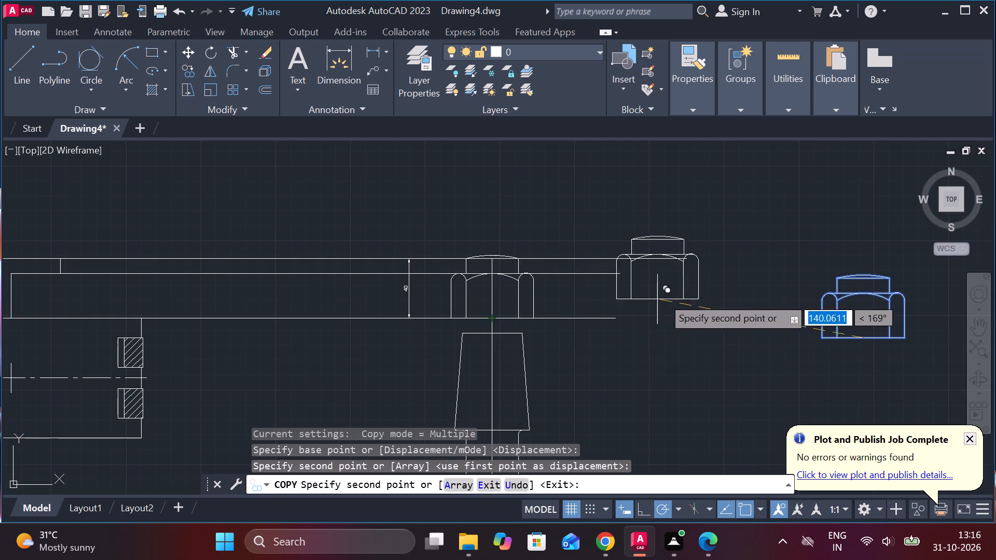
{"action": "key", "text": "Escape"}
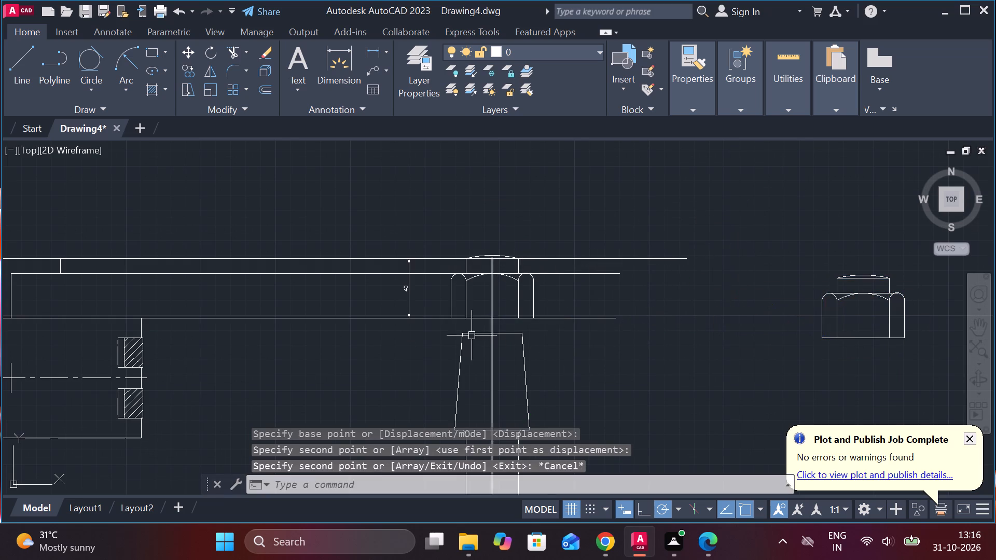
Draw a neck outline below the bolt head above the trapezoid, 5 units deep, joining the head's two inner vertical lines.
{"action": "scroll", "coordinate": [471, 333], "scroll_direction": "up", "scroll_amount": 3}
{"action": "key", "text": "l"}
{"action": "key", "text": "Return"}
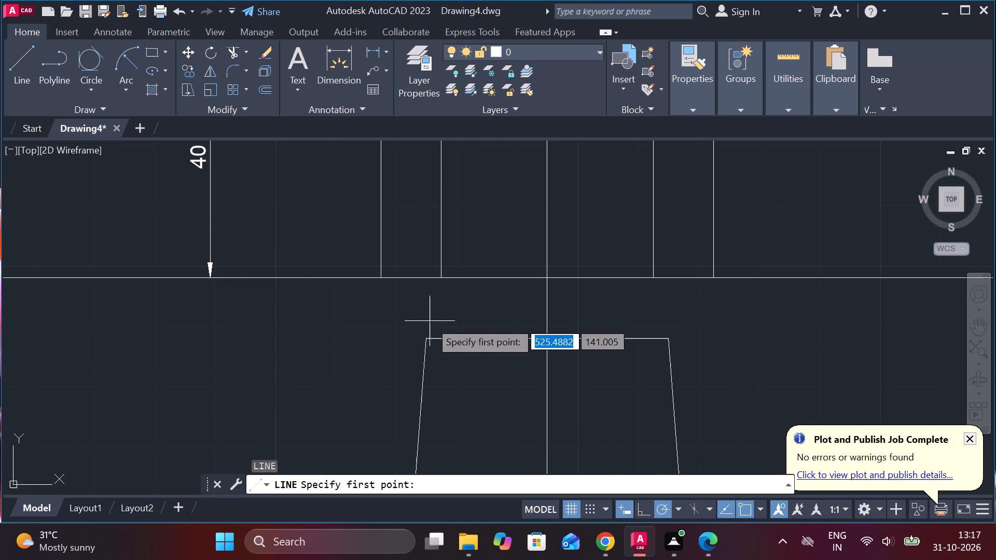
{"action": "left_click", "coordinate": [439, 280]}
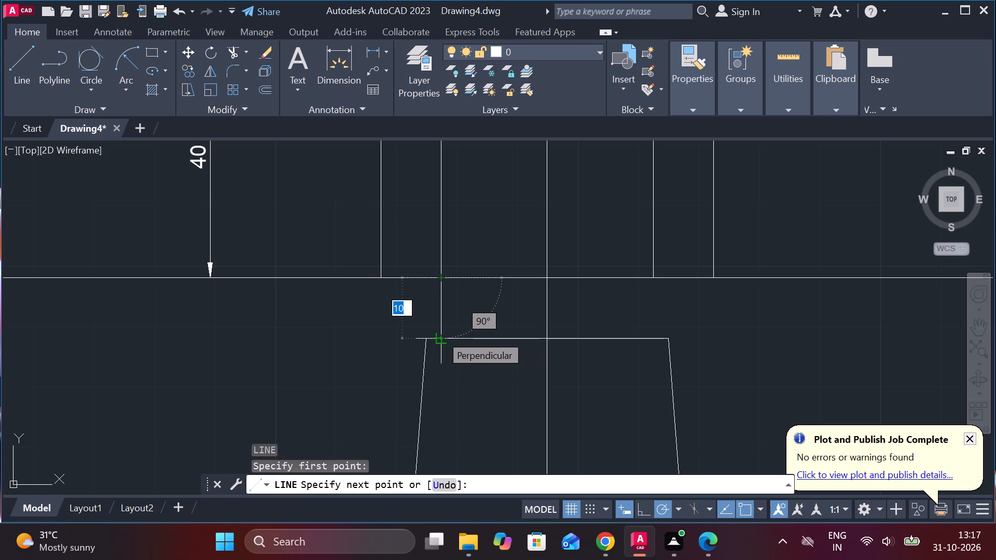
{"action": "type", "text": "5"}
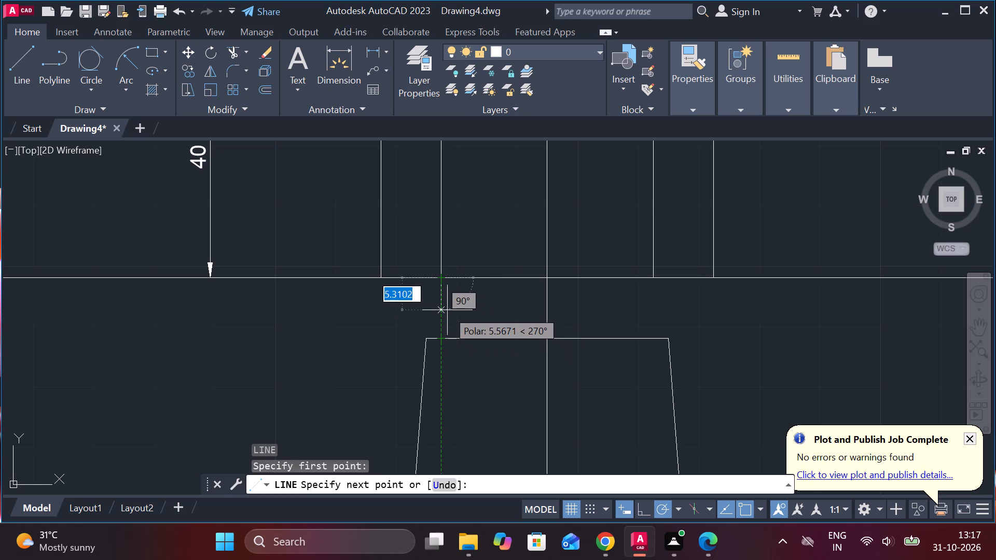
{"action": "key", "text": "space"}
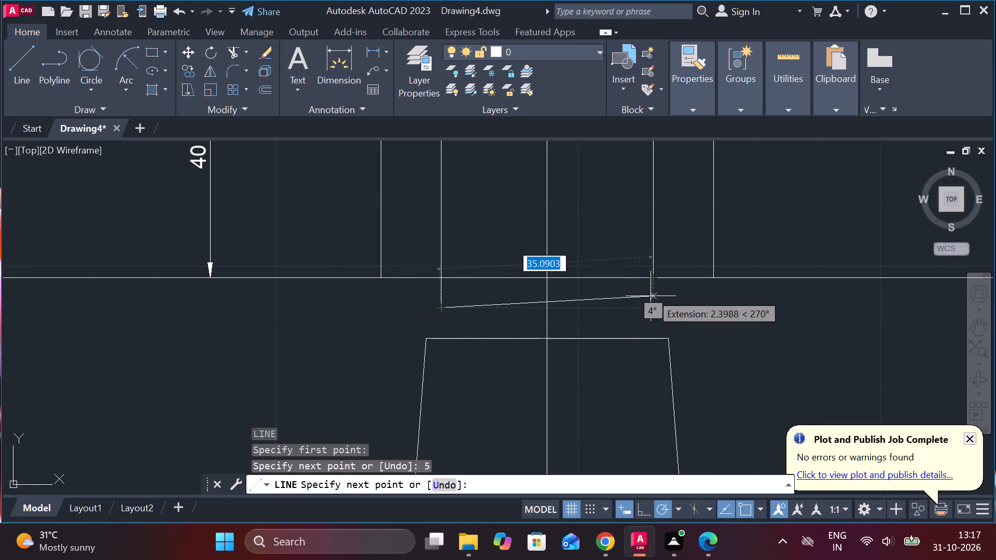
{"action": "left_click", "coordinate": [651, 301]}
{"action": "left_click", "coordinate": [650, 282]}
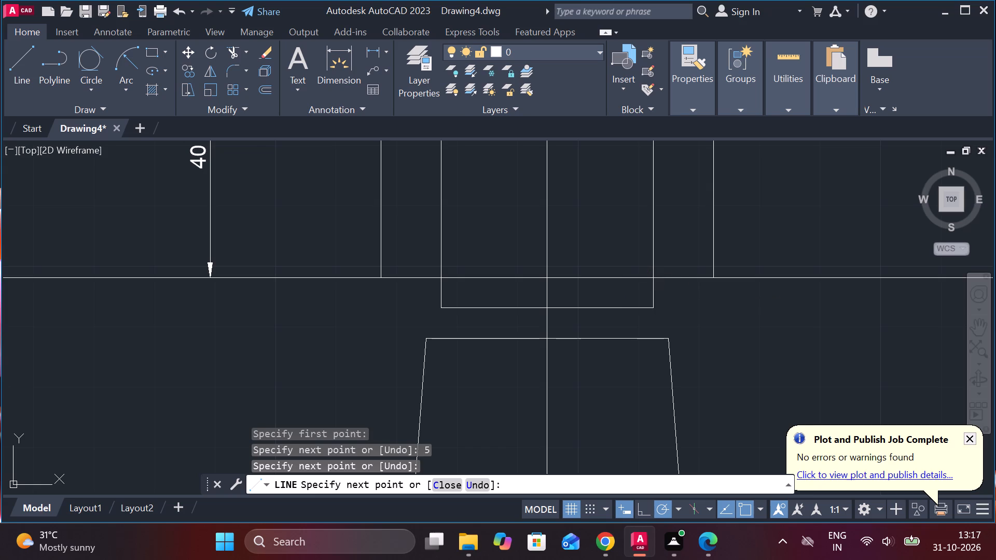
{"action": "scroll", "coordinate": [708, 292], "scroll_direction": "down", "scroll_amount": 3}
{"action": "key", "text": "Escape"}
Draw a start-end-radius arc from the trapezoid's left top corner to the neck's left bottom corner, curving inward.
{"action": "scroll", "coordinate": [720, 313], "scroll_direction": "up", "scroll_amount": 1}
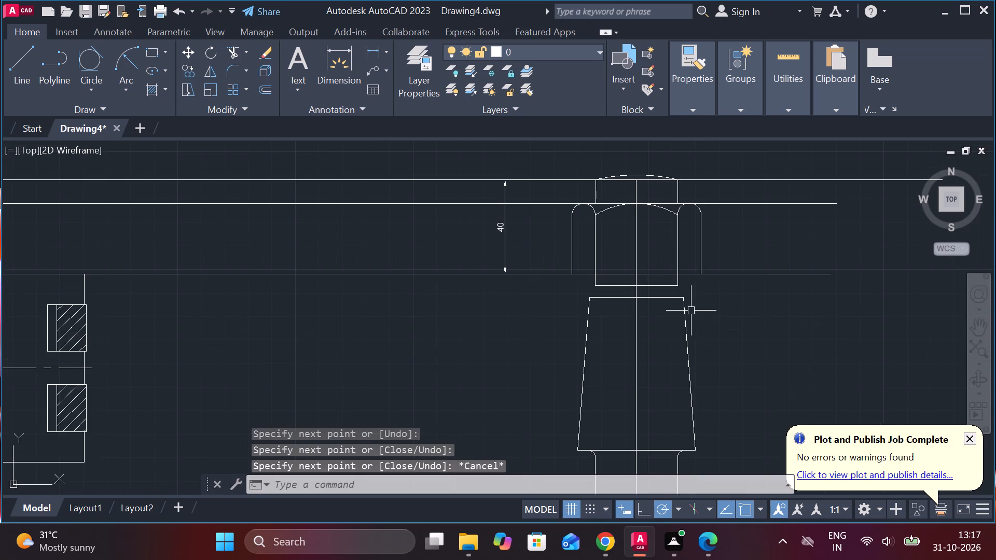
{"action": "scroll", "coordinate": [591, 311], "scroll_direction": "up", "scroll_amount": 3}
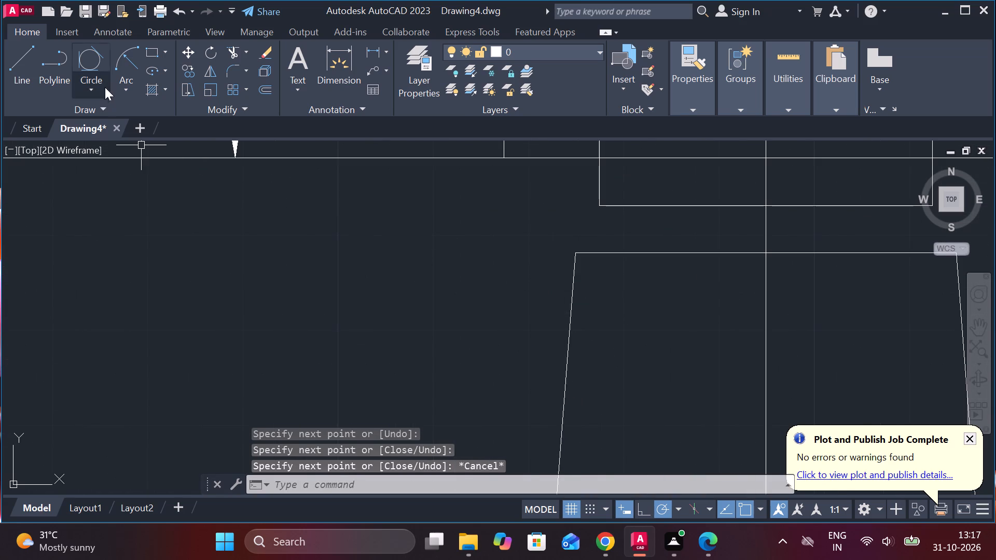
{"action": "left_click", "coordinate": [109, 59]}
{"action": "left_click", "coordinate": [141, 59]}
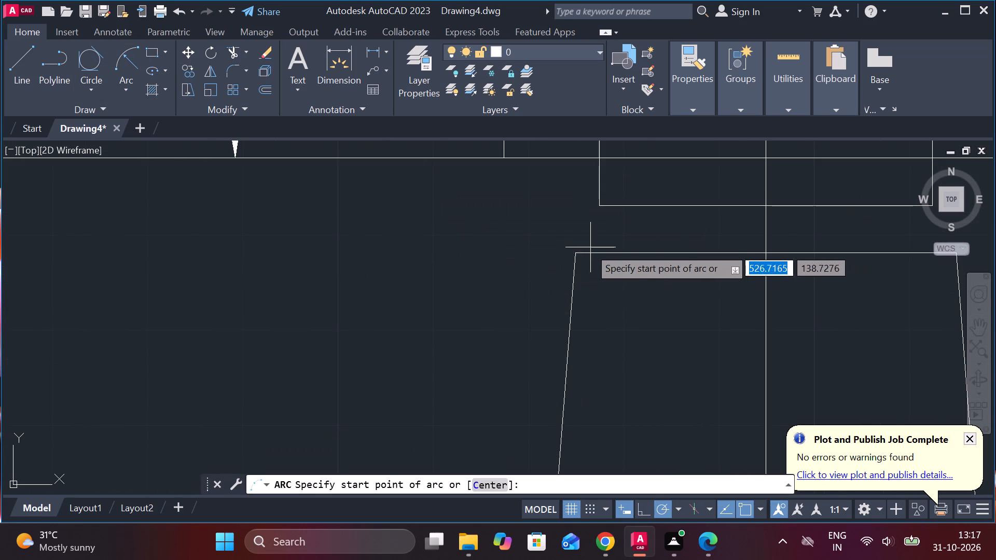
{"action": "left_click", "coordinate": [582, 249]}
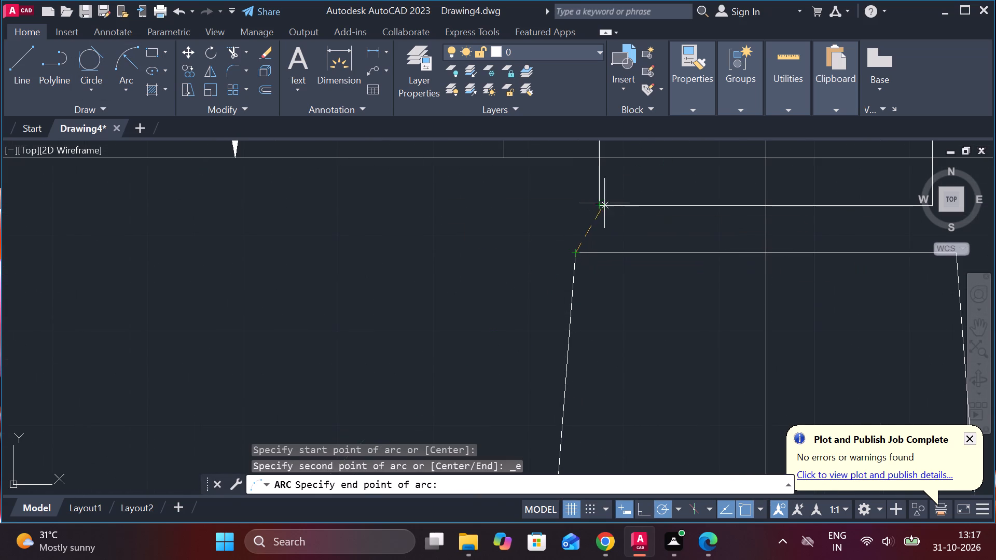
{"action": "left_click", "coordinate": [595, 203]}
{"action": "left_click", "coordinate": [546, 212]}
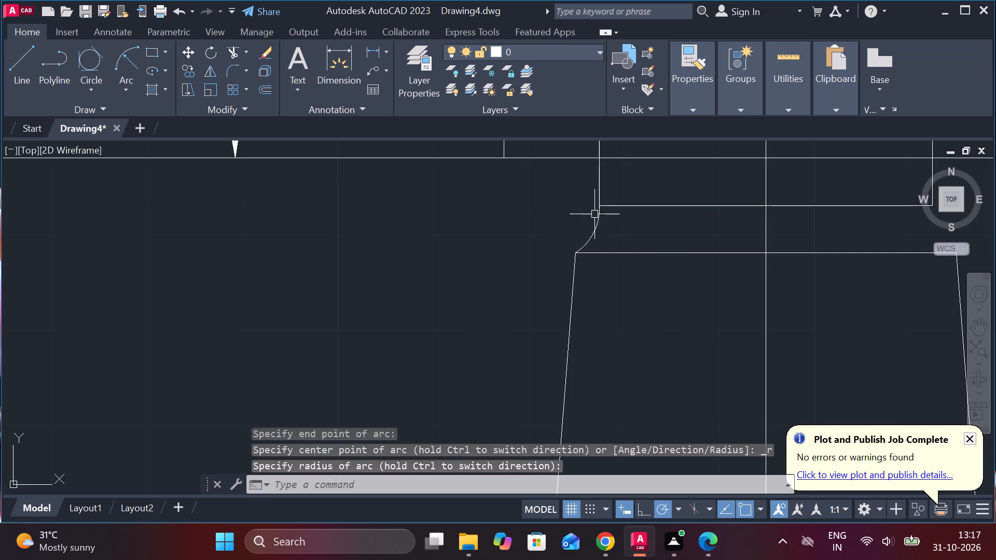
Mirror the neck arc about the vertical centre line, keeping the original.
{"action": "left_click", "coordinate": [597, 218]}
{"action": "type", "text": "MI"}
{"action": "key", "text": "Return"}
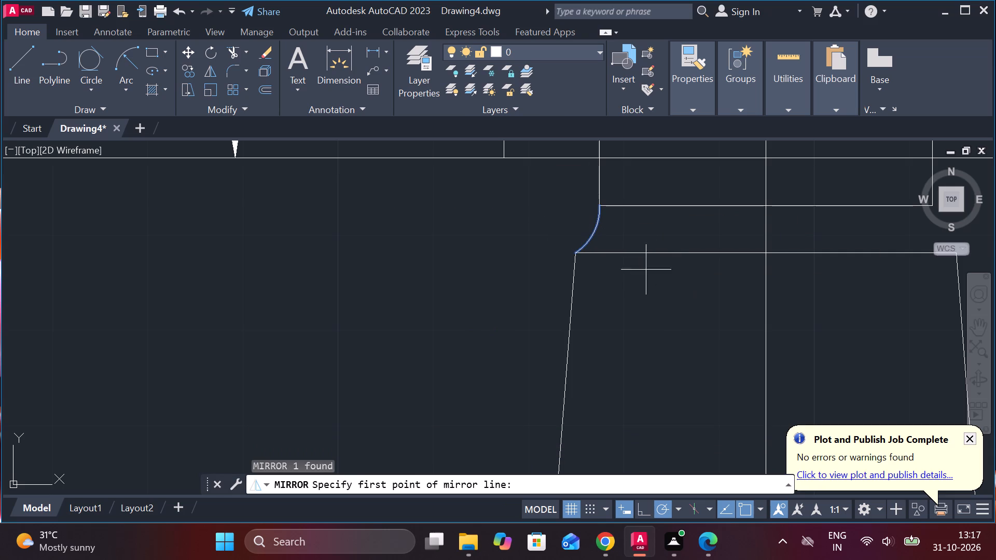
{"action": "left_click", "coordinate": [768, 249]}
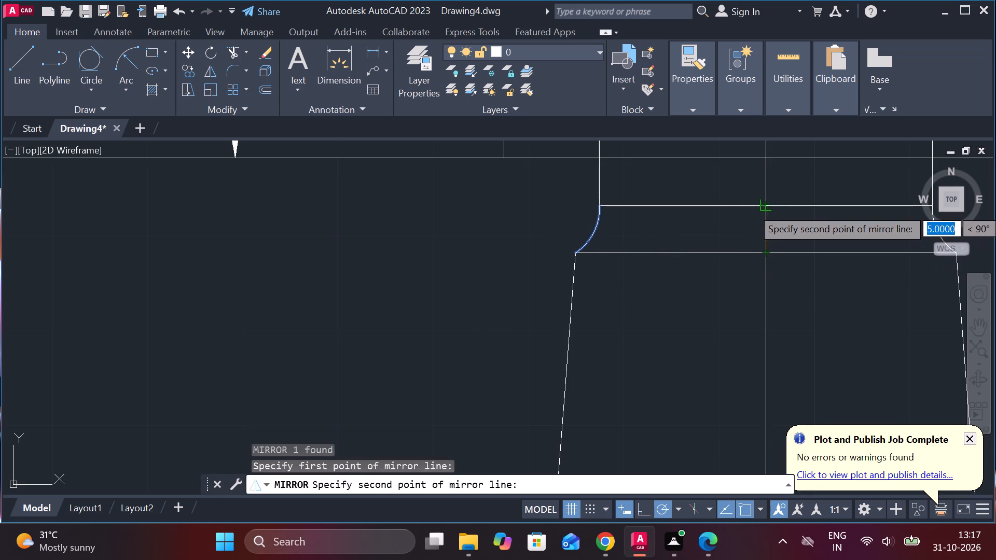
{"action": "left_click", "coordinate": [764, 206]}
{"action": "left_click_drag", "start_coordinate": [785, 264], "coordinate": [764, 206]}
Move the spare bolt-head view by its bottom midpoint onto the hatched rectangle's top edge, where the vertical line meets it.
{"action": "scroll", "coordinate": [814, 258], "scroll_direction": "down", "scroll_amount": 2}
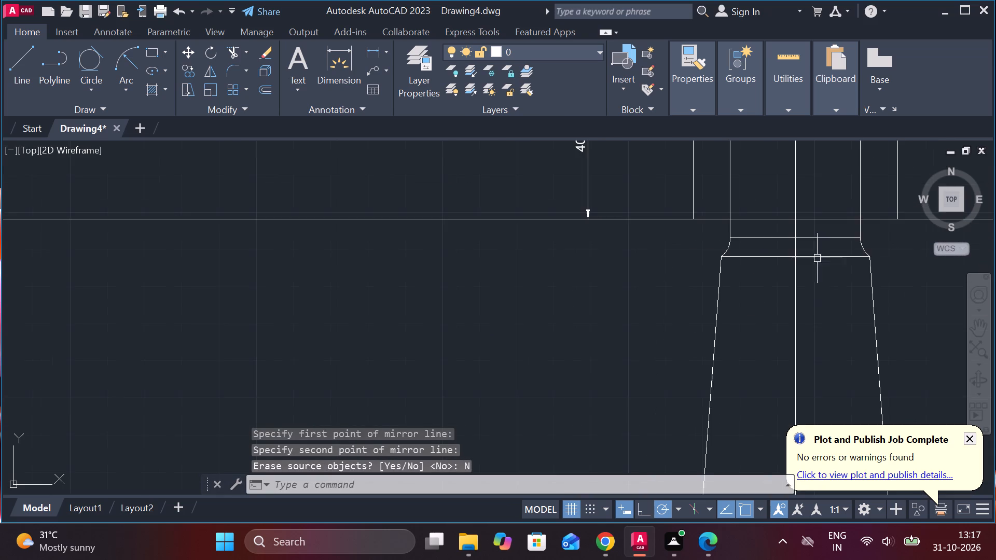
{"action": "middle_click_drag", "start_coordinate": [823, 263], "coordinate": [580, 294]}
{"action": "scroll", "coordinate": [560, 293], "scroll_direction": "down", "scroll_amount": 2}
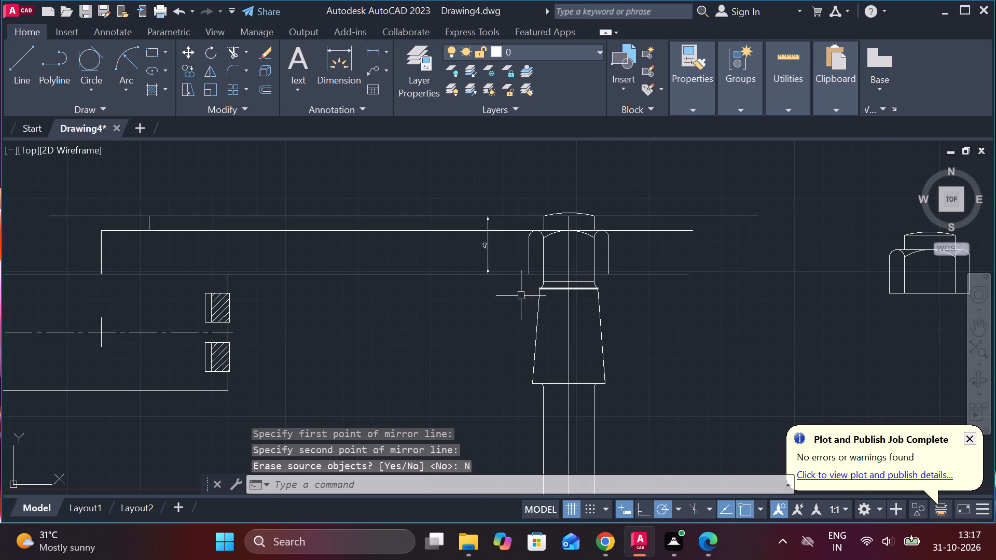
{"action": "middle_click_drag", "start_coordinate": [465, 296], "coordinate": [519, 296]}
{"action": "middle_click_drag", "start_coordinate": [506, 311], "coordinate": [631, 302]}
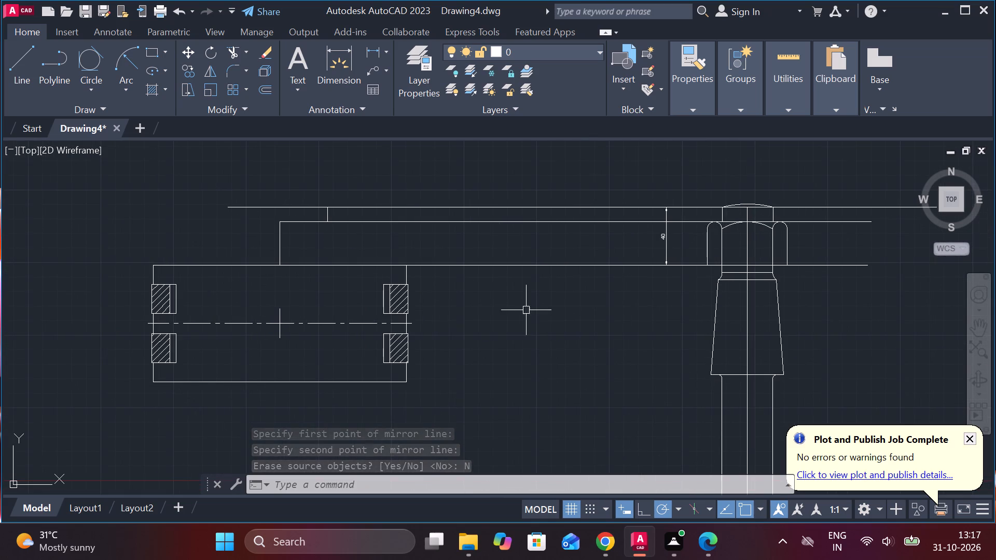
{"action": "middle_click_drag", "start_coordinate": [596, 317], "coordinate": [627, 318]}
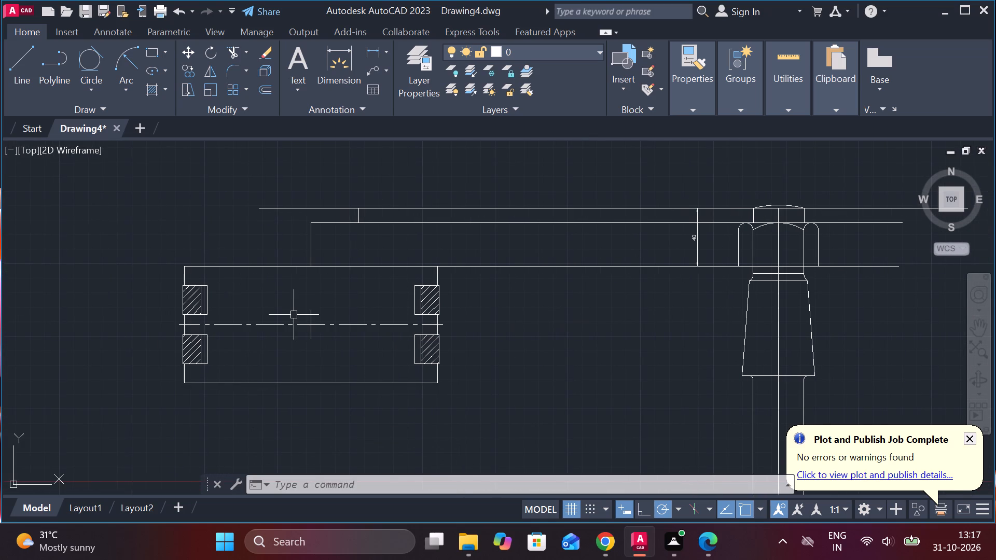
{"action": "scroll", "coordinate": [362, 316], "scroll_direction": "down", "scroll_amount": 3}
{"action": "scroll", "coordinate": [562, 288], "scroll_direction": "up", "scroll_amount": 3}
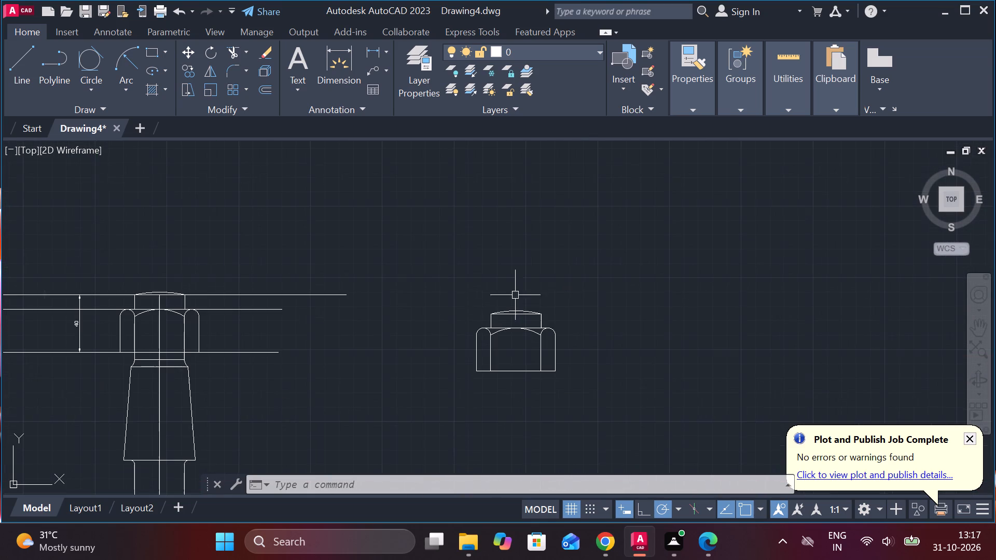
{"action": "left_click_drag", "start_coordinate": [448, 295], "coordinate": [452, 301]}
{"action": "left_click", "coordinate": [614, 398]}
{"action": "key", "text": "m"}
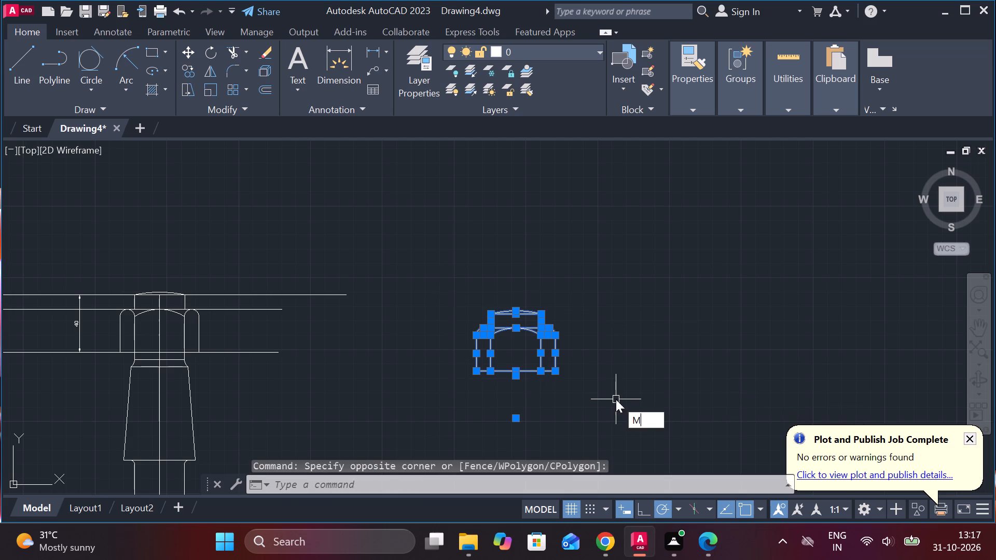
{"action": "key", "text": "Return"}
{"action": "left_click", "coordinate": [521, 368]}
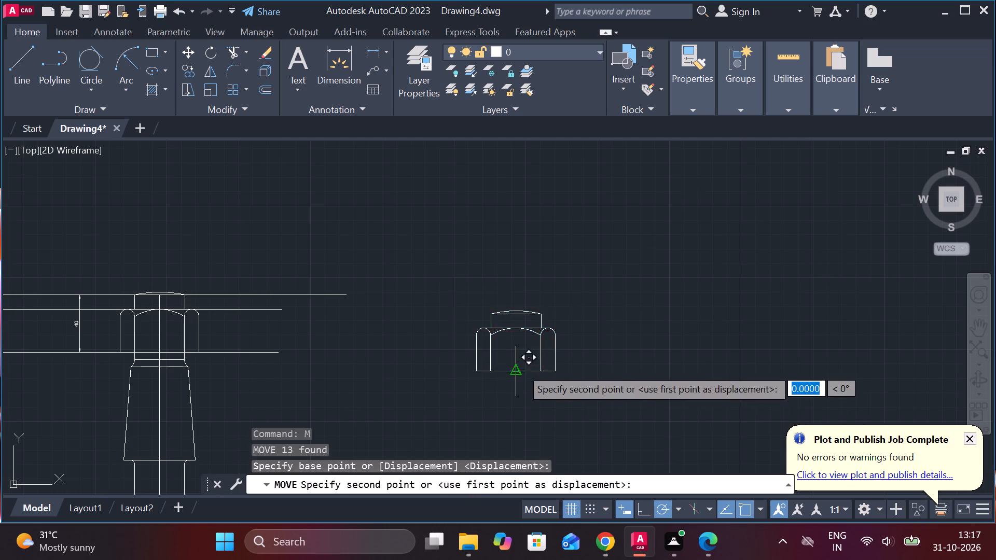
{"action": "scroll", "coordinate": [525, 369], "scroll_direction": "down", "scroll_amount": 3}
{"action": "scroll", "coordinate": [288, 361], "scroll_direction": "up", "scroll_amount": 4}
{"action": "scroll", "coordinate": [474, 356], "scroll_direction": "up", "scroll_amount": 2}
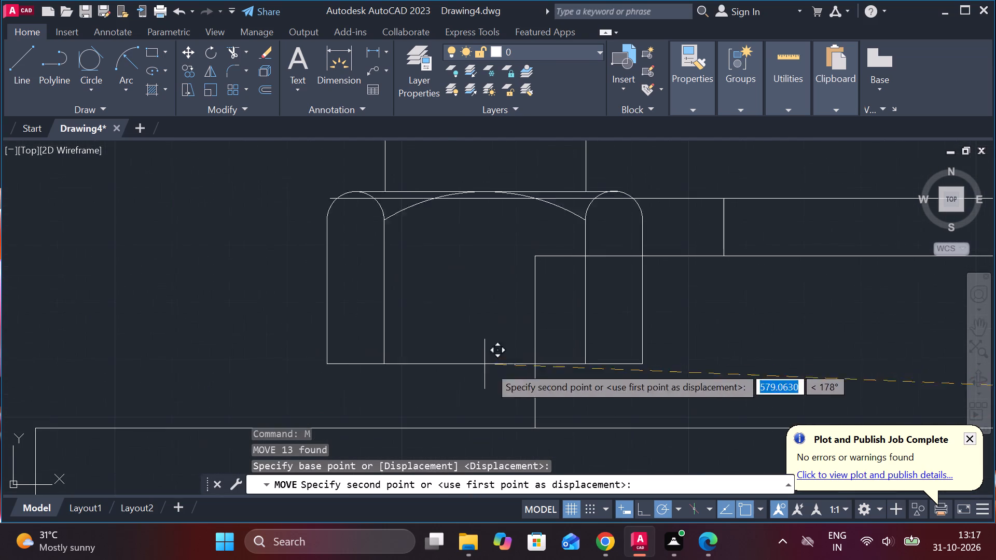
{"action": "middle_click_drag", "start_coordinate": [534, 389], "coordinate": [511, 311]}
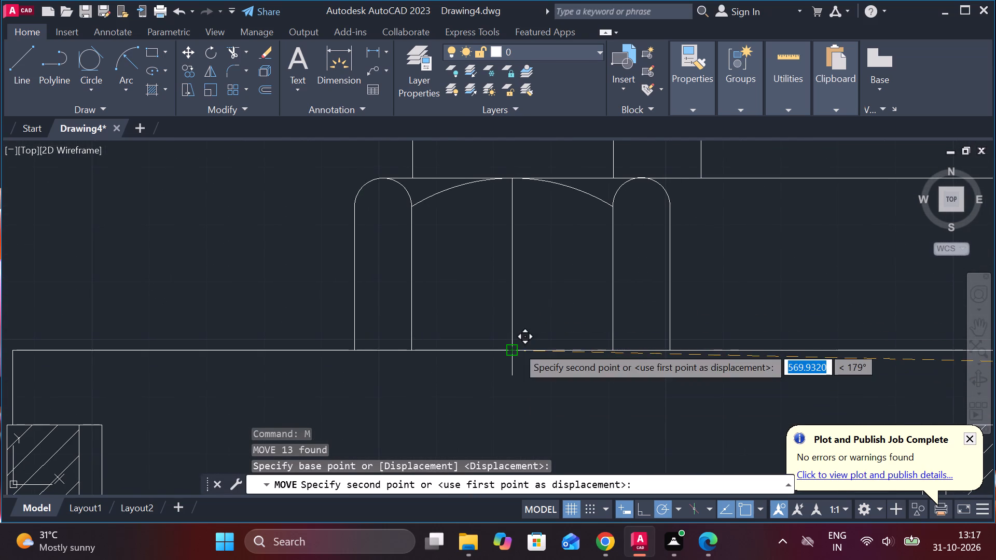
{"action": "left_click", "coordinate": [517, 346]}
Erase the three long horizontal construction lines running between the two bolt heads.
{"action": "scroll", "coordinate": [611, 346], "scroll_direction": "down", "scroll_amount": 4}
{"action": "left_click", "coordinate": [716, 334]}
{"action": "left_click", "coordinate": [707, 302]}
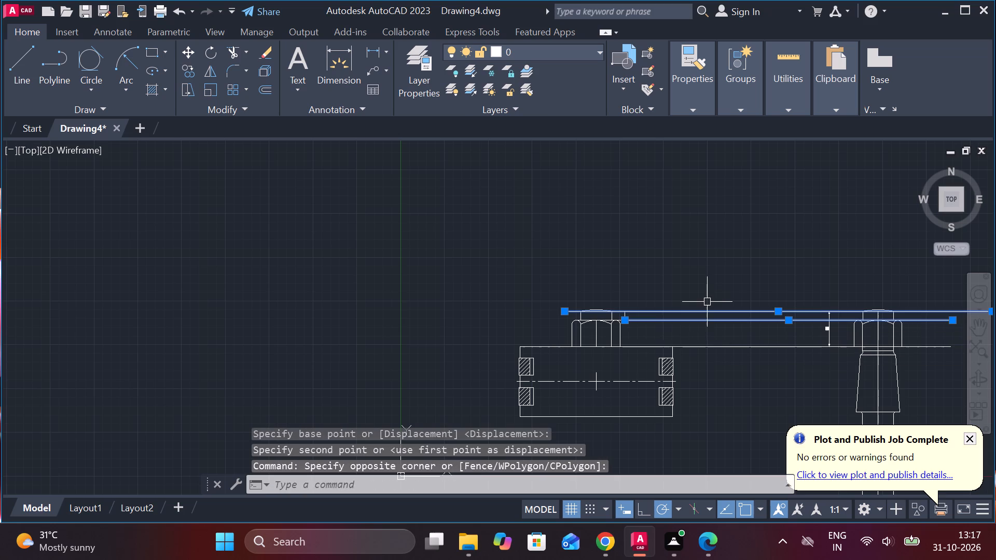
{"action": "left_click", "coordinate": [709, 348]}
{"action": "type", "text": "E"}
{"action": "key", "text": "space"}
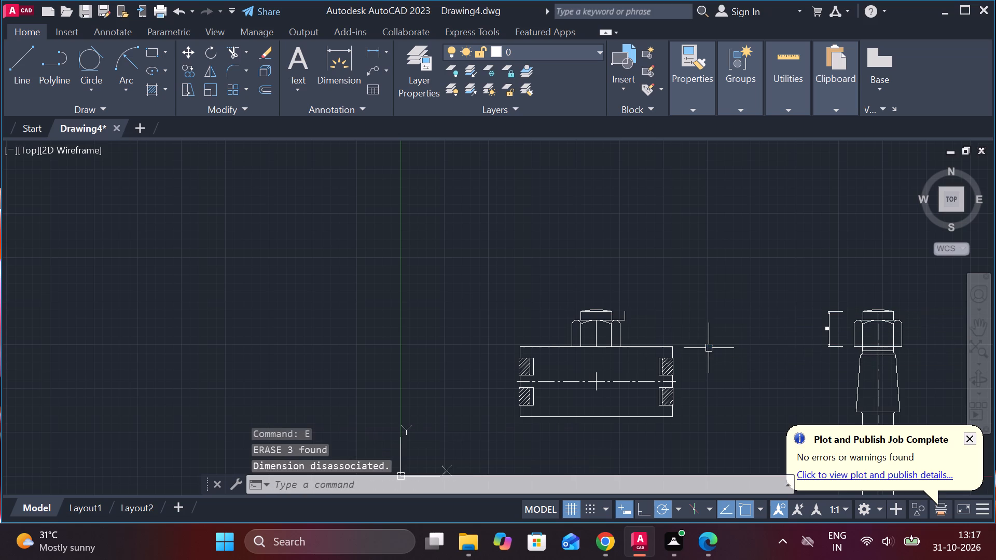
Erase the vertical 40 dimension beside the bolt head above the trapezoid.
{"action": "left_click", "coordinate": [830, 324]}
{"action": "type", "text": "E"}
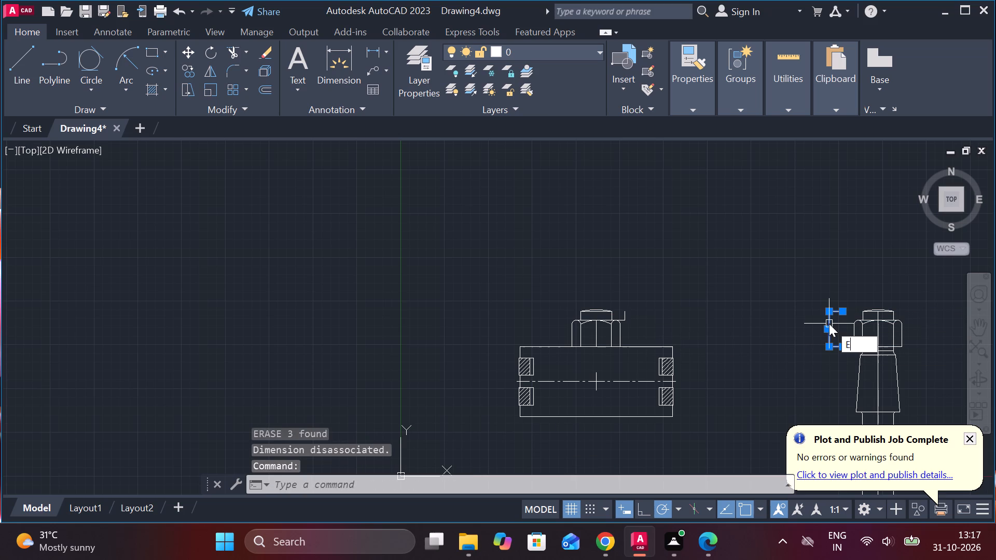
{"action": "key", "text": "space"}
Erase the leftover short horizontal and vertical lines beside the bolt head on the hatched rectangle.
{"action": "scroll", "coordinate": [630, 311], "scroll_direction": "up", "scroll_amount": 3}
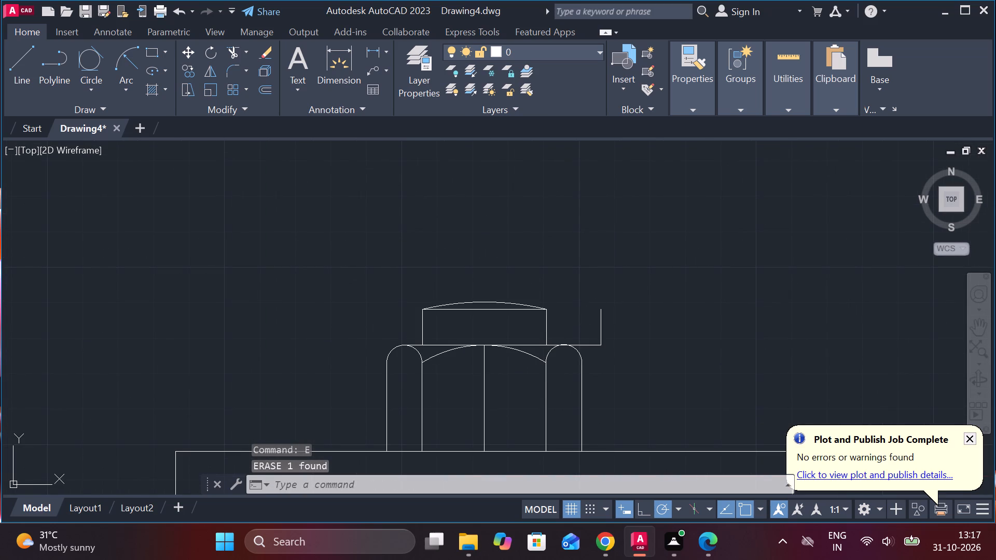
{"action": "left_click", "coordinate": [602, 317]}
{"action": "left_click", "coordinate": [597, 346]}
{"action": "type", "text": "E"}
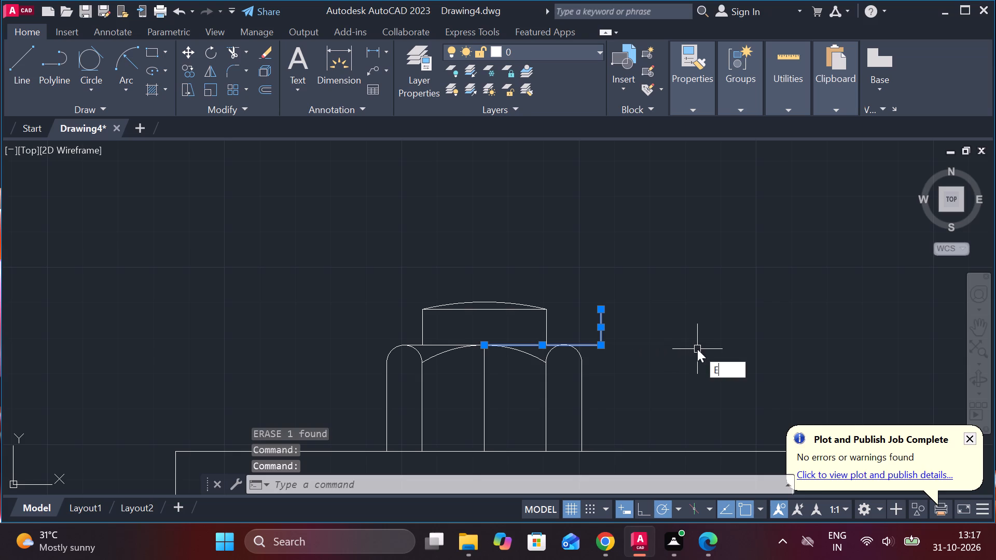
{"action": "key", "text": "space"}
Set the linetype of the long vertical centre line through the trapezoid and column to CENTER2.
{"action": "scroll", "coordinate": [697, 349], "scroll_direction": "down", "scroll_amount": 3}
{"action": "middle_click_drag", "start_coordinate": [713, 356], "coordinate": [675, 313]}
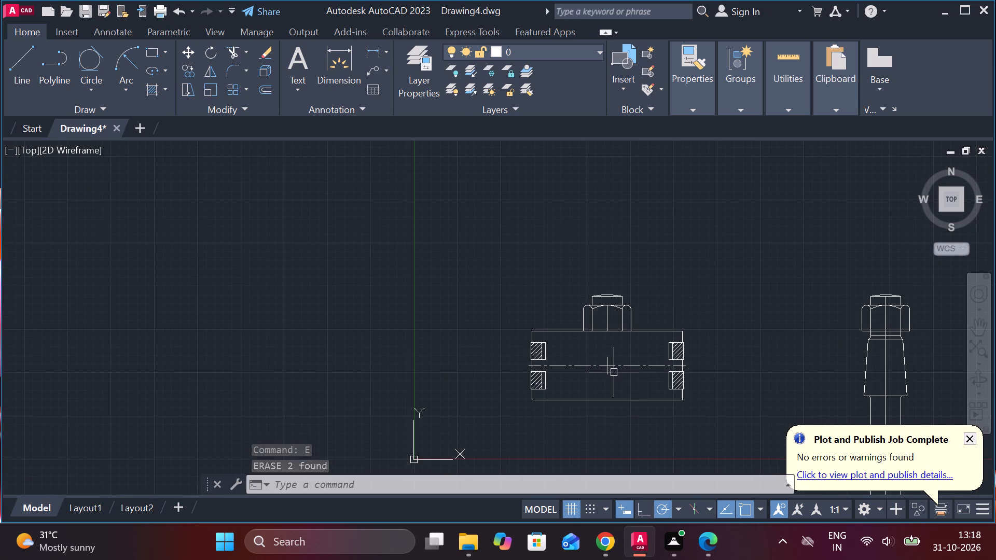
{"action": "middle_click_drag", "start_coordinate": [617, 391], "coordinate": [636, 287]}
{"action": "scroll", "coordinate": [618, 271], "scroll_direction": "up", "scroll_amount": 2}
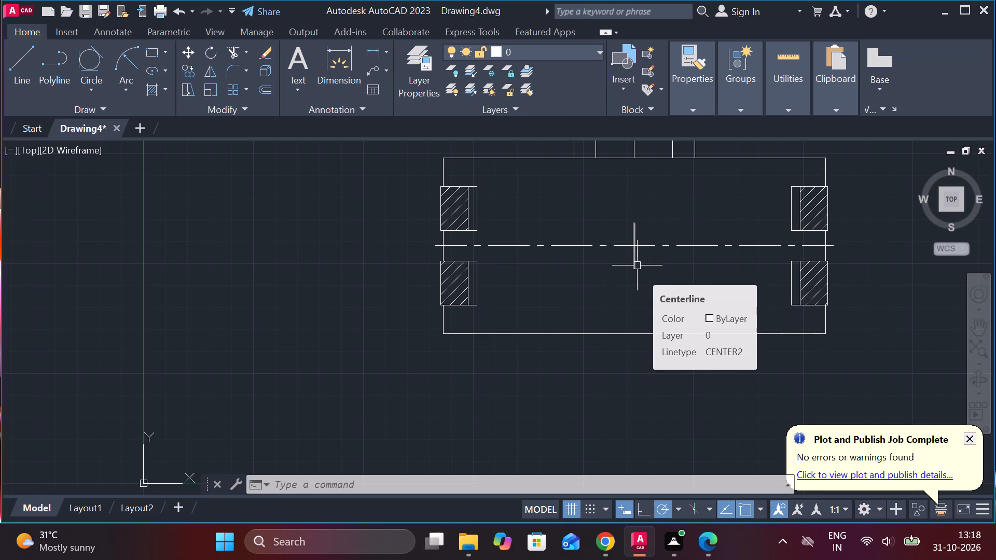
{"action": "scroll", "coordinate": [637, 265], "scroll_direction": "down", "scroll_amount": 3}
{"action": "middle_click_drag", "start_coordinate": [696, 295], "coordinate": [605, 267]}
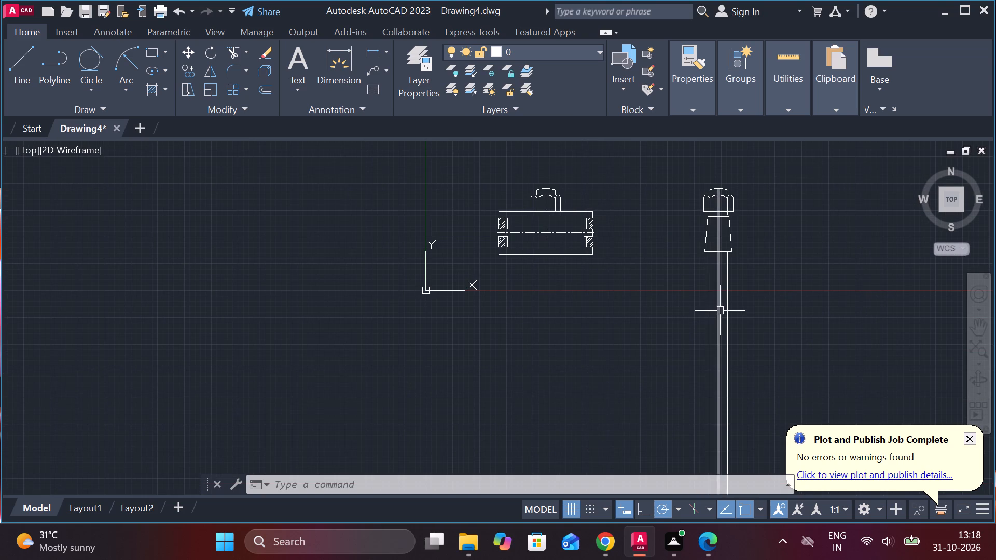
{"action": "middle_click_drag", "start_coordinate": [776, 330], "coordinate": [739, 314]}
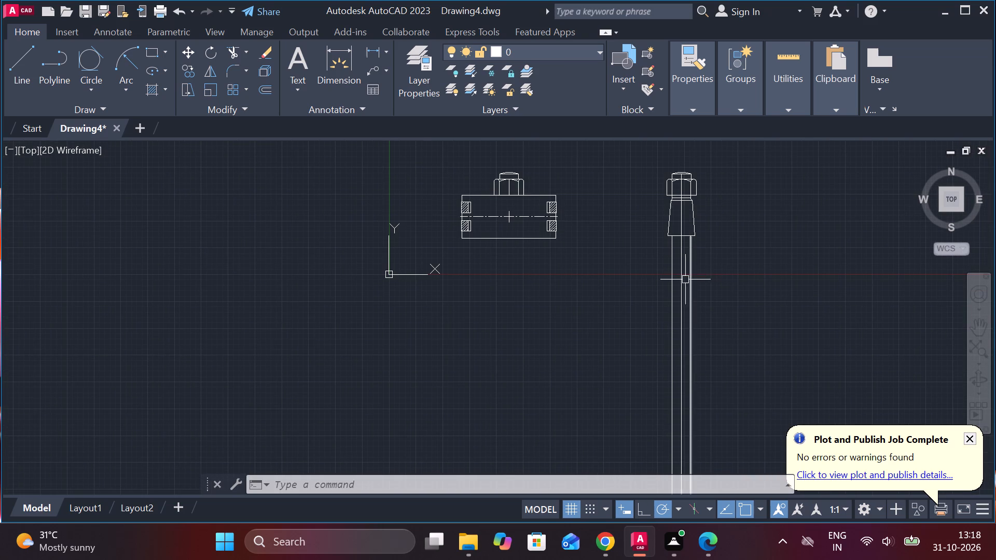
{"action": "left_click", "coordinate": [680, 279]}
{"action": "left_click", "coordinate": [696, 105]}
{"action": "left_click", "coordinate": [800, 163]}
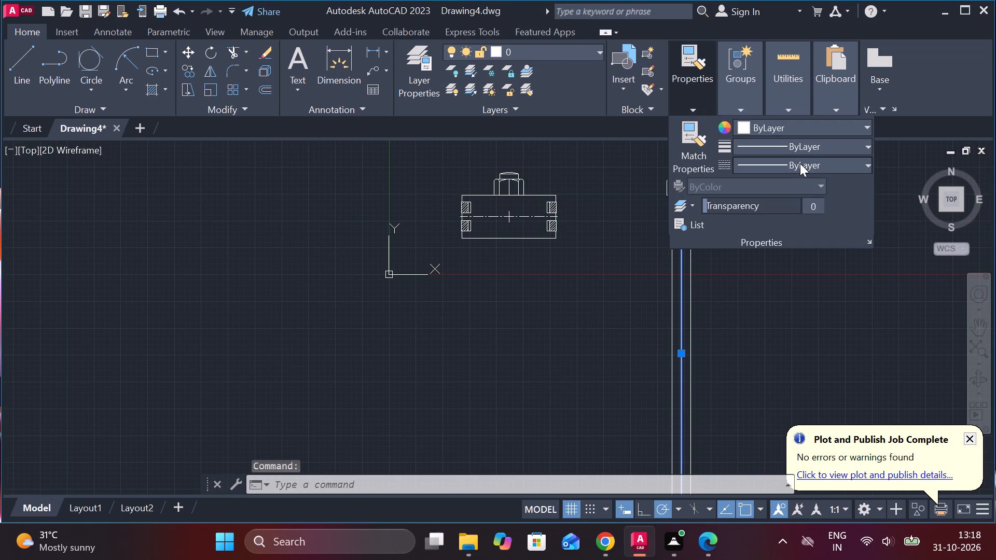
{"action": "left_click", "coordinate": [797, 214]}
{"action": "key", "text": "Escape"}
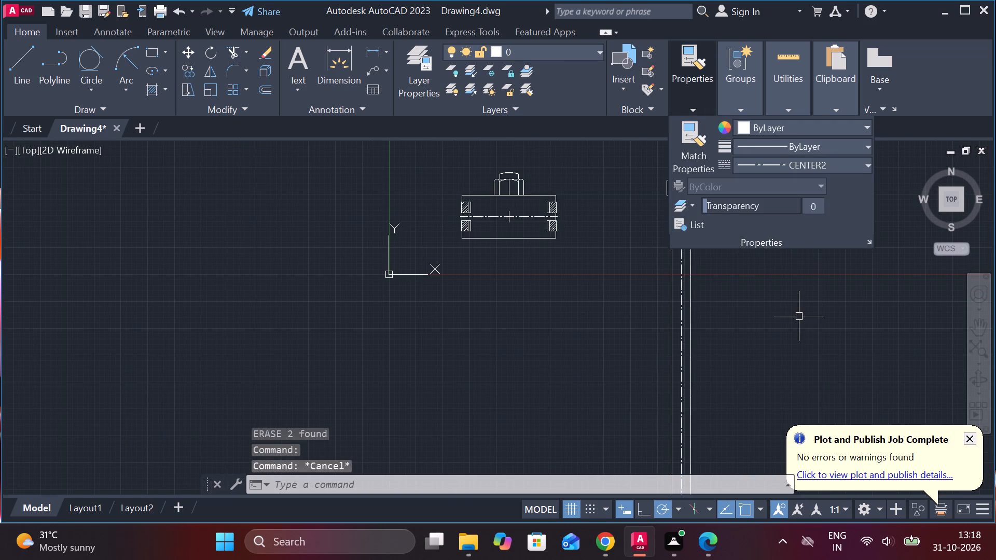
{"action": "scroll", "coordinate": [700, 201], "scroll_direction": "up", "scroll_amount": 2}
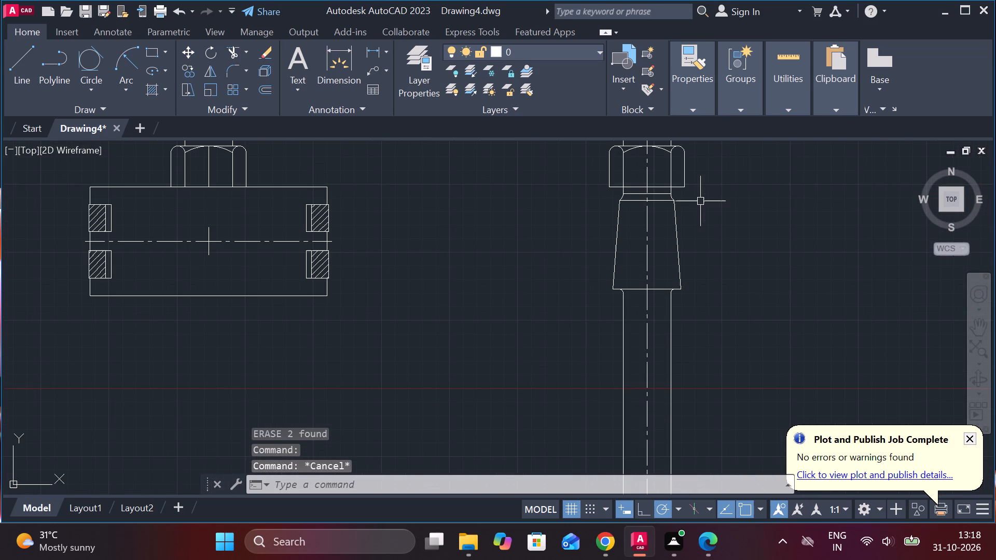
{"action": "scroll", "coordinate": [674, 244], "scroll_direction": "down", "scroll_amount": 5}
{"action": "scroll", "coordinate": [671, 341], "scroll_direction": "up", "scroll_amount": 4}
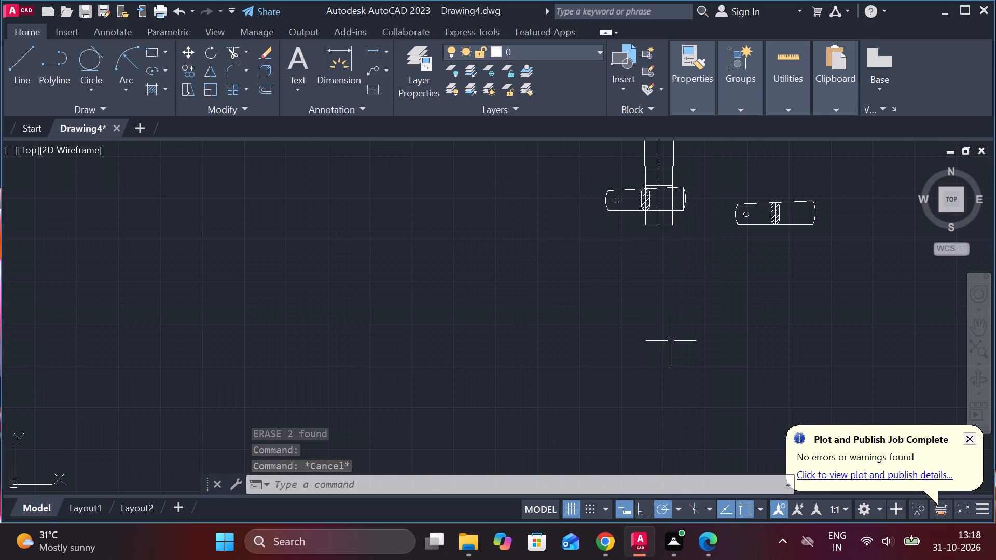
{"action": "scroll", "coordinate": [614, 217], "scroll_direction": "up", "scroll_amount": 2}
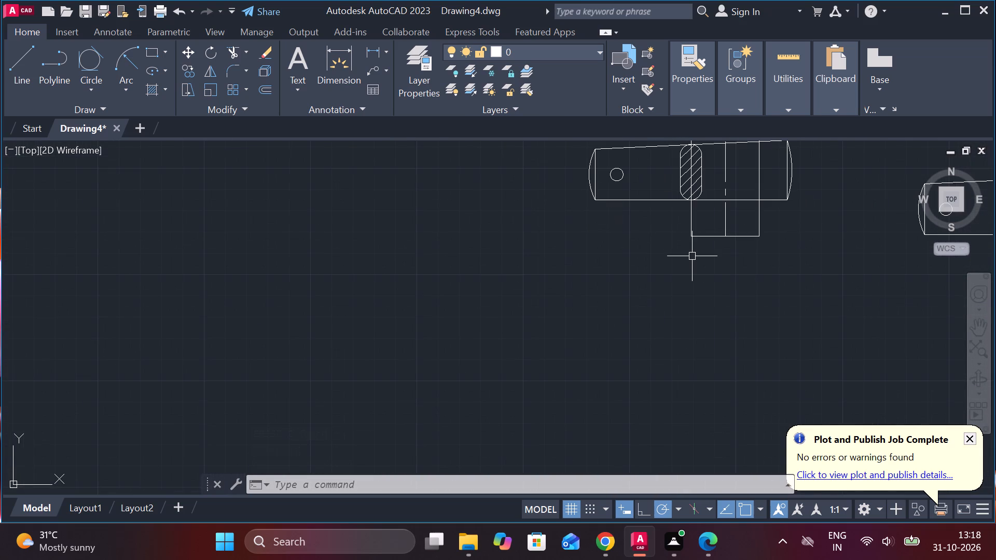
Draw a downward-bulging arc of about 12.8 radius from the column's left edge to its centre line, partway along the column.
{"action": "scroll", "coordinate": [746, 302], "scroll_direction": "down", "scroll_amount": 2}
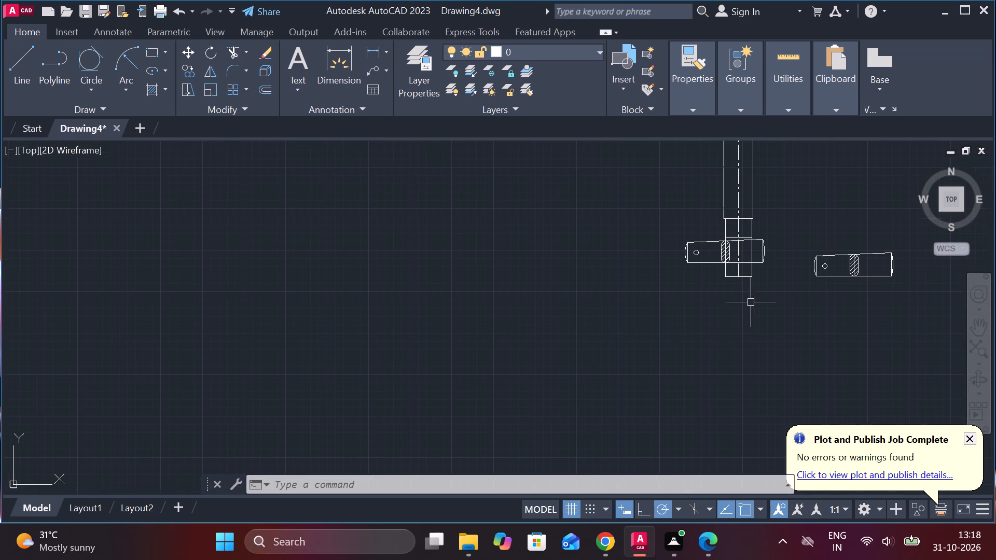
{"action": "middle_click_drag", "start_coordinate": [762, 276], "coordinate": [738, 431]}
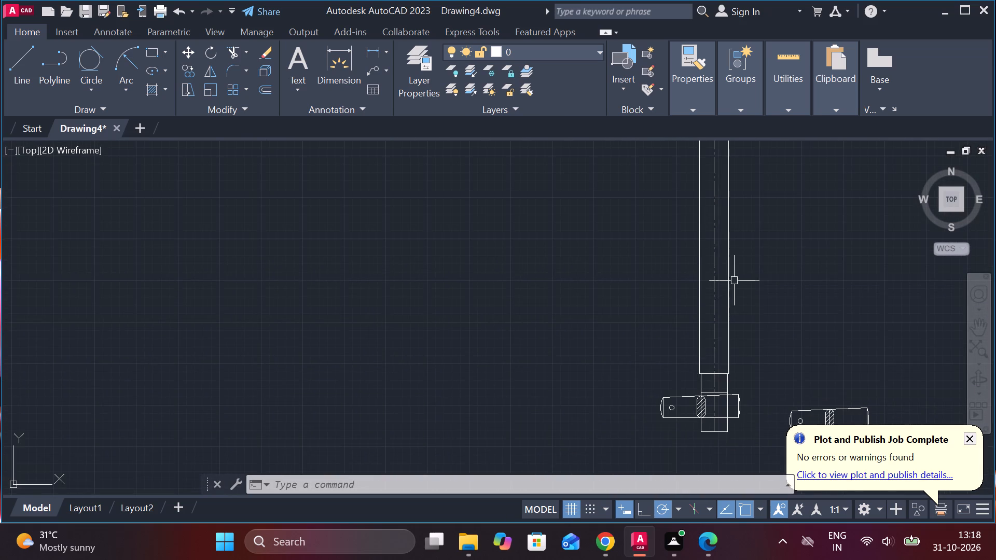
{"action": "middle_click_drag", "start_coordinate": [732, 306], "coordinate": [728, 325]}
{"action": "scroll", "coordinate": [726, 311], "scroll_direction": "down", "scroll_amount": 1}
{"action": "scroll", "coordinate": [754, 240], "scroll_direction": "up", "scroll_amount": 1}
{"action": "middle_click_drag", "start_coordinate": [755, 240], "coordinate": [652, 355]}
{"action": "scroll", "coordinate": [652, 355], "scroll_direction": "down", "scroll_amount": 1}
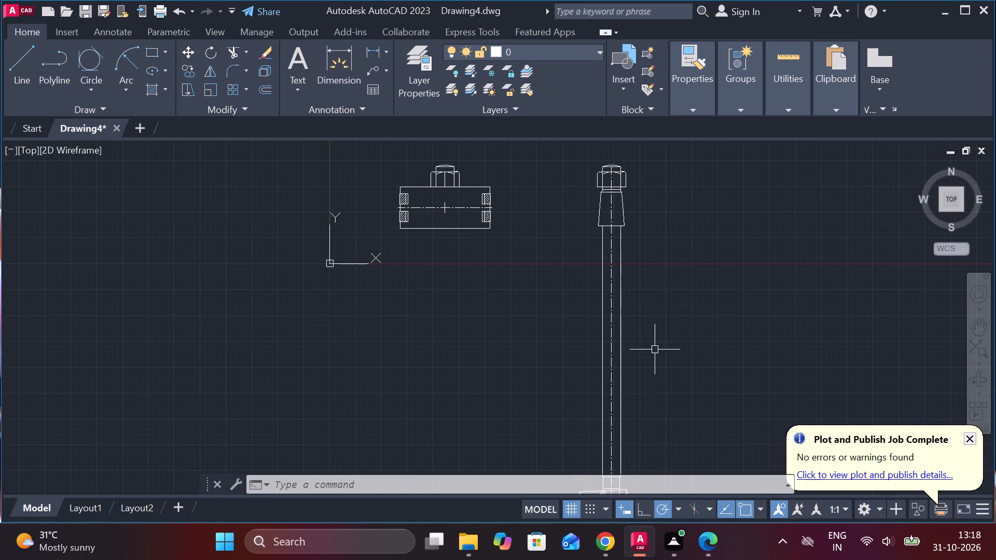
{"action": "left_click", "coordinate": [121, 60]}
{"action": "scroll", "coordinate": [612, 389], "scroll_direction": "up", "scroll_amount": 2}
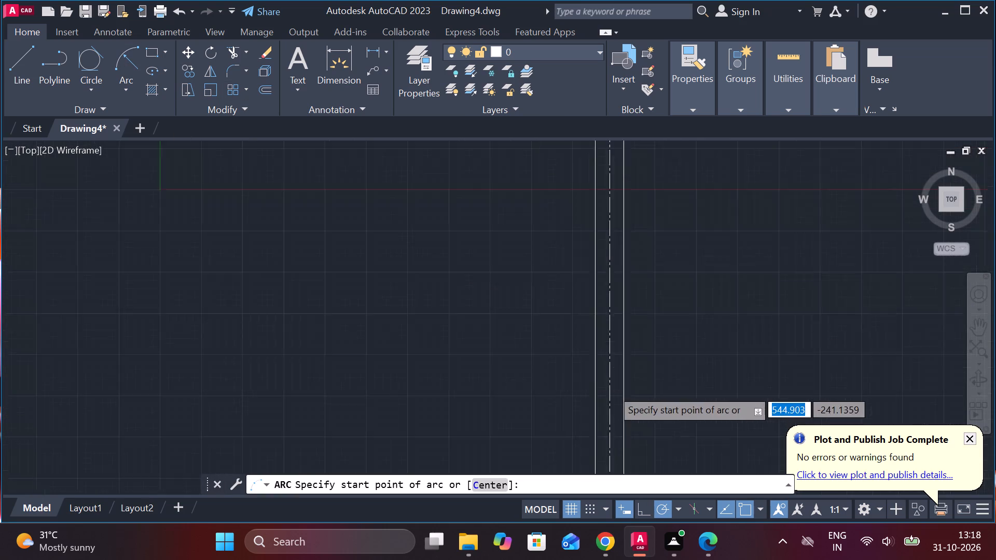
{"action": "scroll", "coordinate": [612, 389], "scroll_direction": "up", "scroll_amount": 1}
{"action": "middle_click_drag", "start_coordinate": [612, 389], "coordinate": [607, 321]}
{"action": "scroll", "coordinate": [566, 319], "scroll_direction": "down", "scroll_amount": 3}
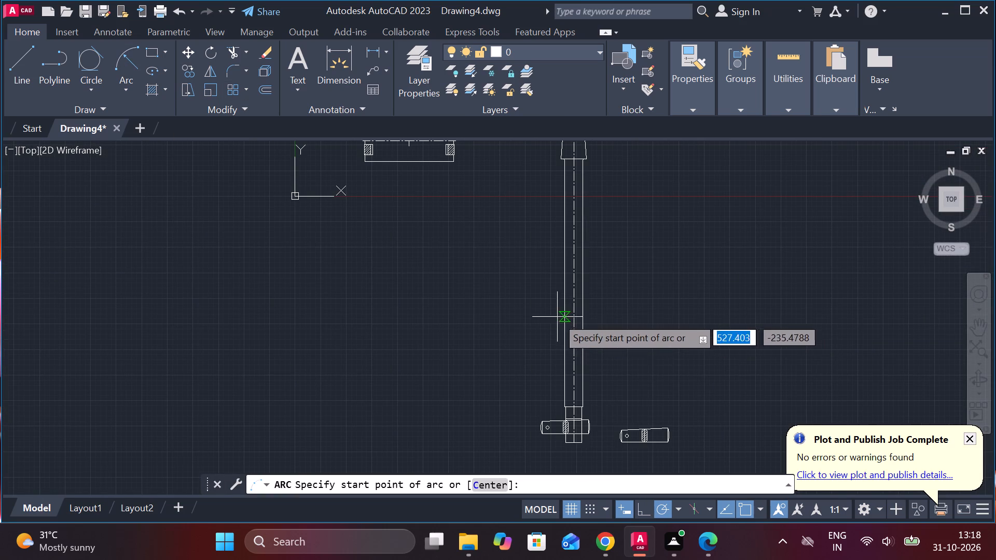
{"action": "scroll", "coordinate": [565, 325], "scroll_direction": "up", "scroll_amount": 1}
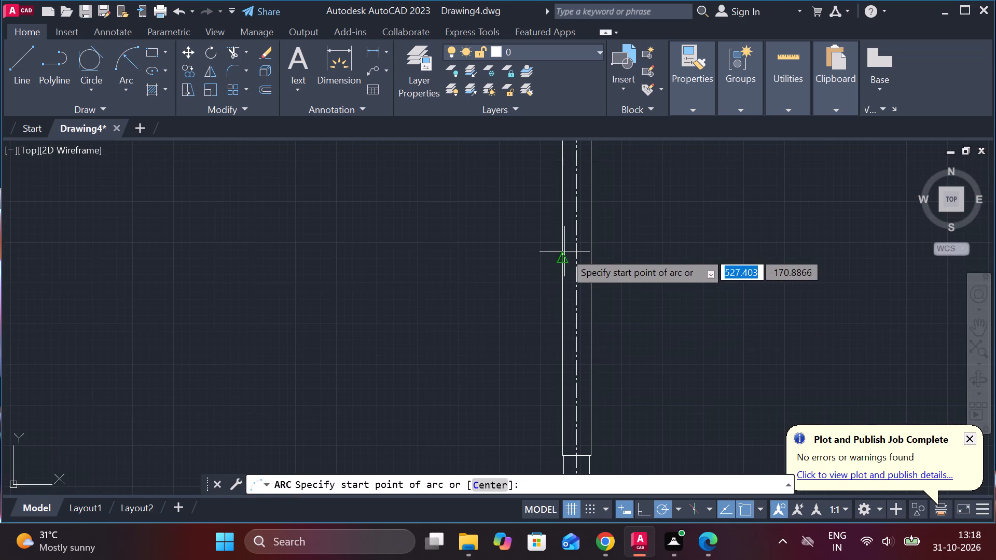
{"action": "left_click", "coordinate": [564, 251]}
{"action": "scroll", "coordinate": [564, 251], "scroll_direction": "up", "scroll_amount": 3}
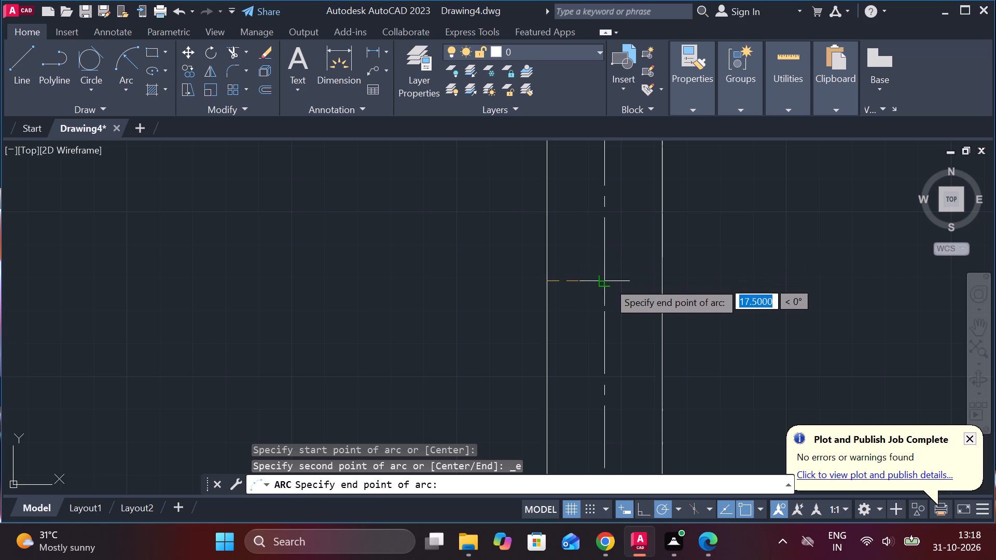
{"action": "left_click", "coordinate": [607, 285]}
{"action": "left_click", "coordinate": [562, 272]}
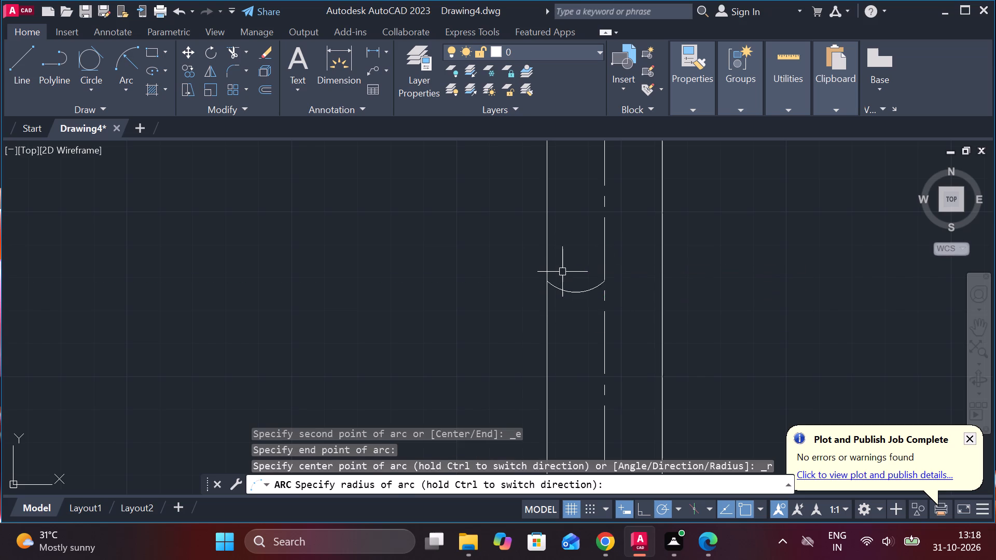
Mirror the arc about the line through its two endpoints, keeping the original arc.
{"action": "left_click", "coordinate": [590, 285]}
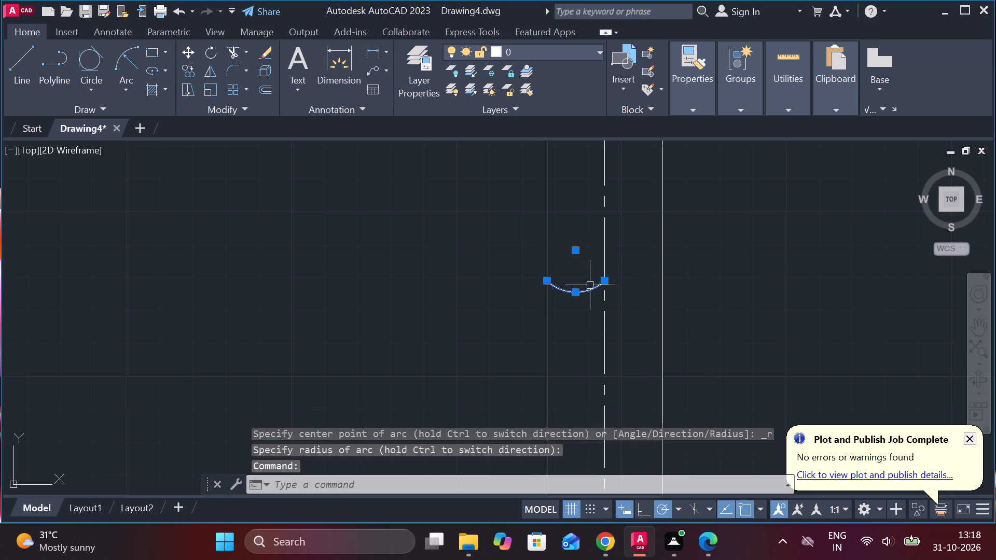
{"action": "type", "text": "MI"}
{"action": "key", "text": "Return"}
{"action": "left_click", "coordinate": [552, 281]}
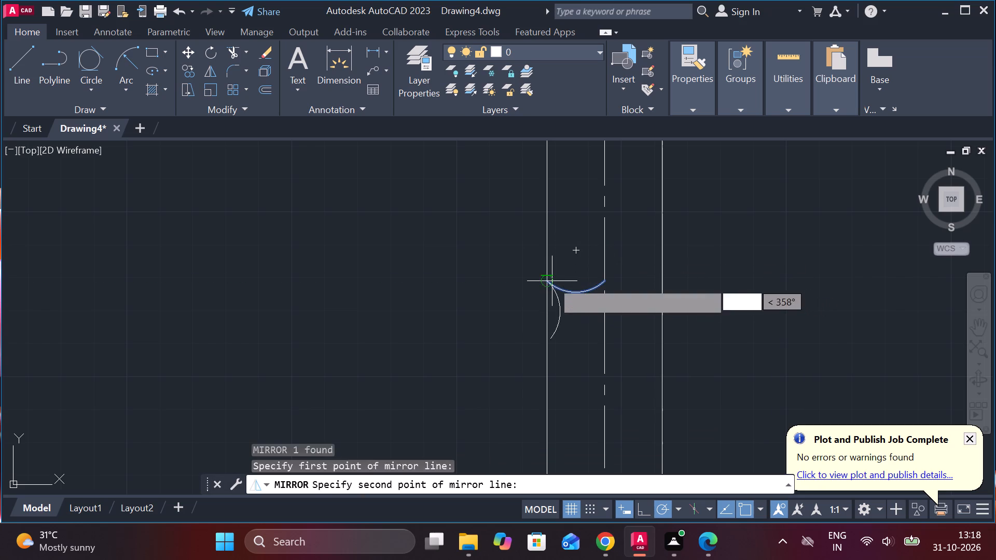
{"action": "left_click", "coordinate": [608, 278]}
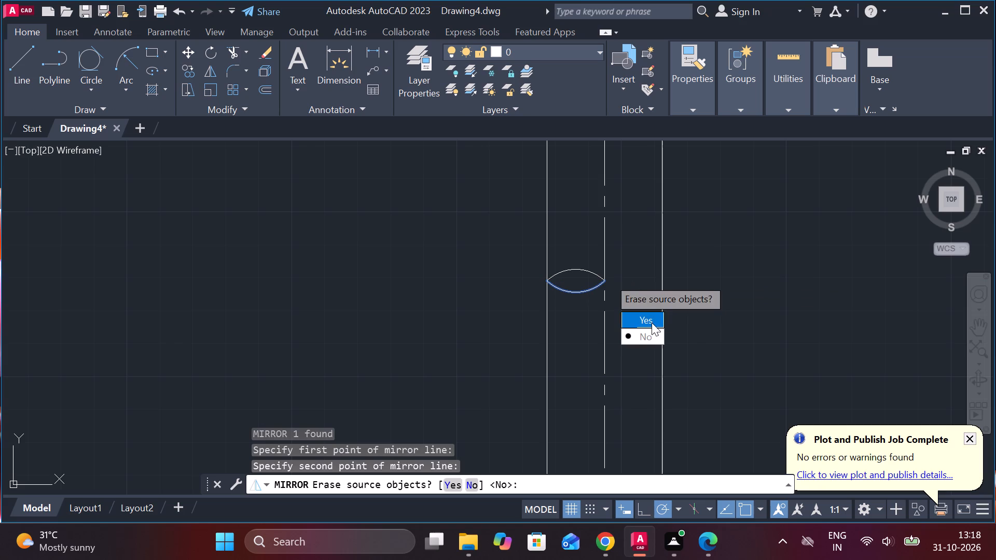
{"action": "left_click_drag", "start_coordinate": [638, 336], "coordinate": [608, 278]}
Copy both arcs from their left endpoint to a higher point on the centre line, filling the column's right half.
{"action": "left_click", "coordinate": [576, 289]}
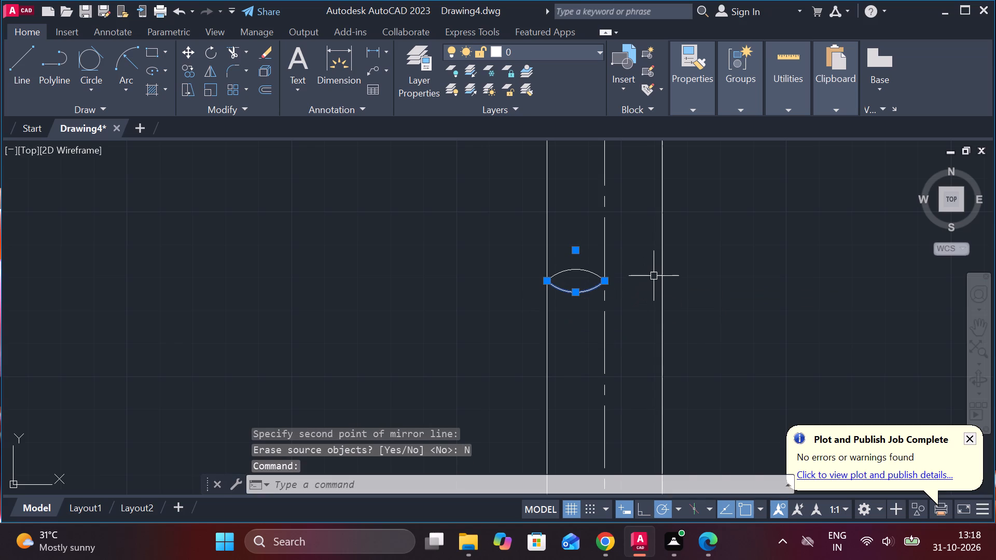
{"action": "left_click", "coordinate": [583, 273]}
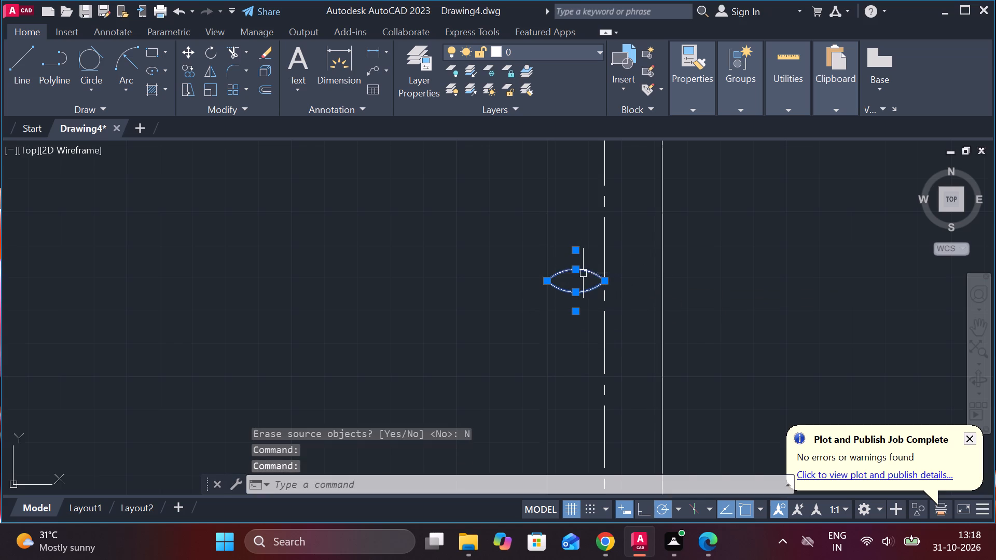
{"action": "type", "text": "CO"}
{"action": "key", "text": "Return"}
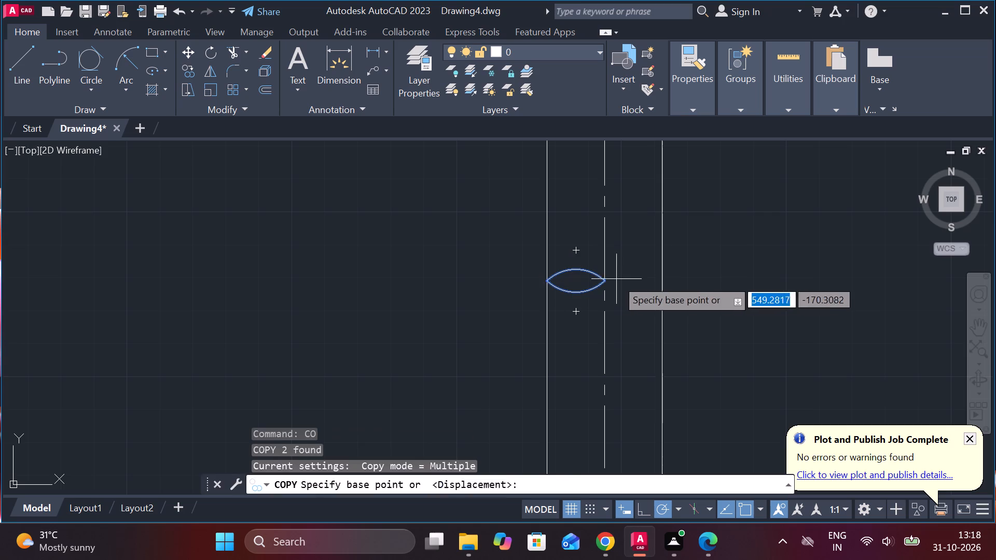
{"action": "left_click", "coordinate": [544, 285]}
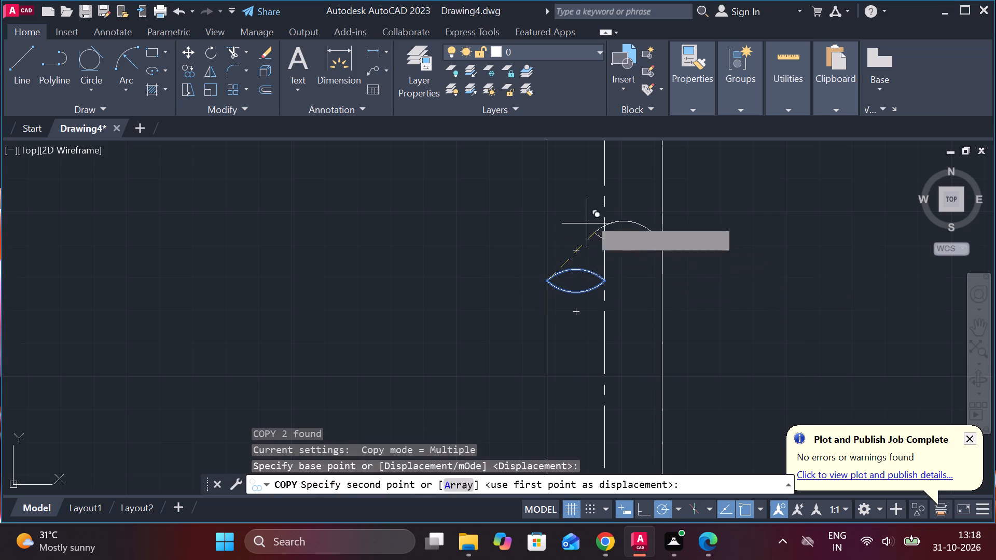
{"action": "left_click", "coordinate": [607, 166]}
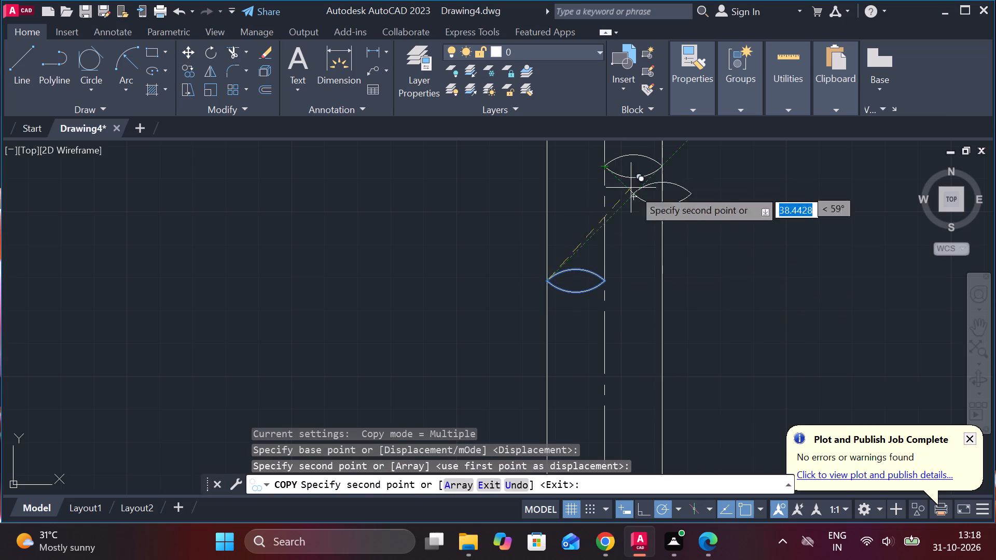
{"action": "key", "text": "Escape"}
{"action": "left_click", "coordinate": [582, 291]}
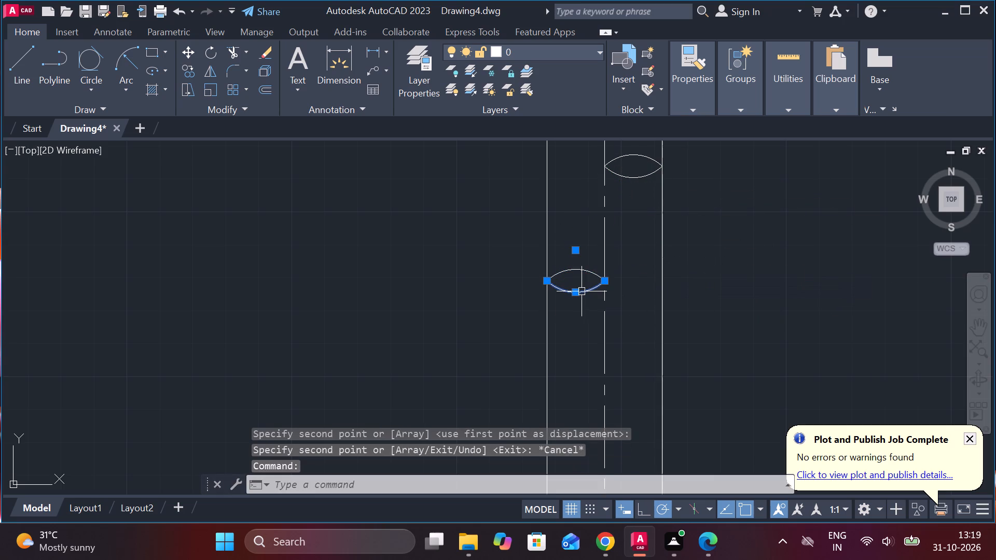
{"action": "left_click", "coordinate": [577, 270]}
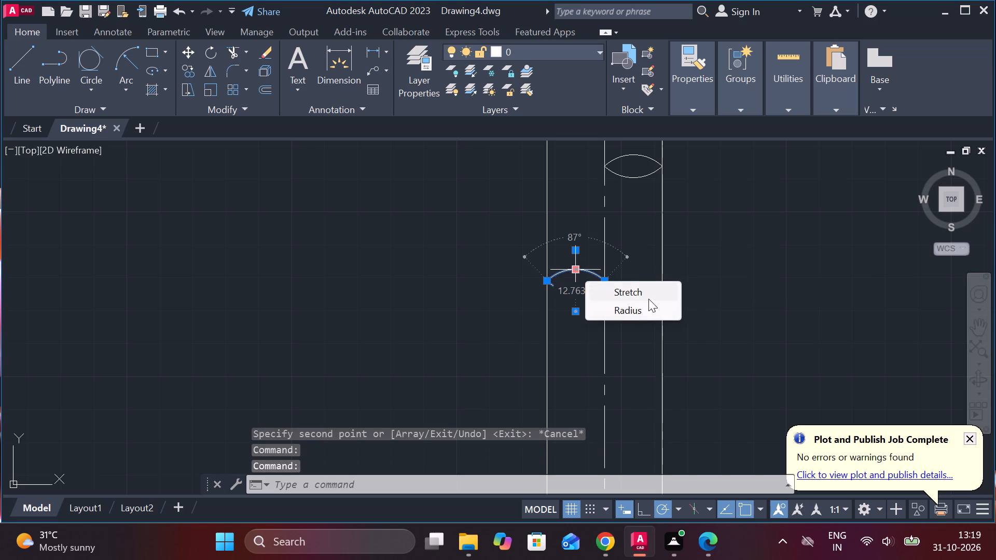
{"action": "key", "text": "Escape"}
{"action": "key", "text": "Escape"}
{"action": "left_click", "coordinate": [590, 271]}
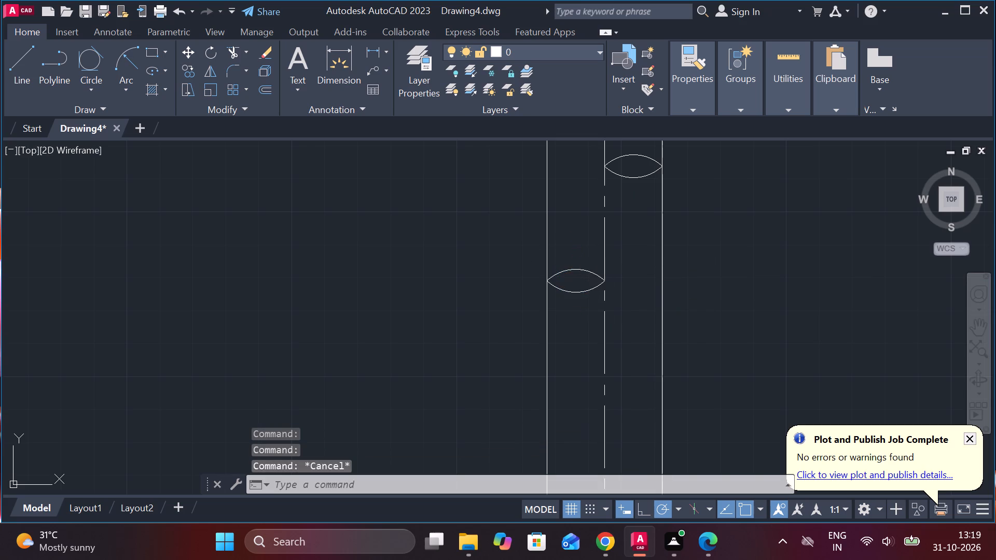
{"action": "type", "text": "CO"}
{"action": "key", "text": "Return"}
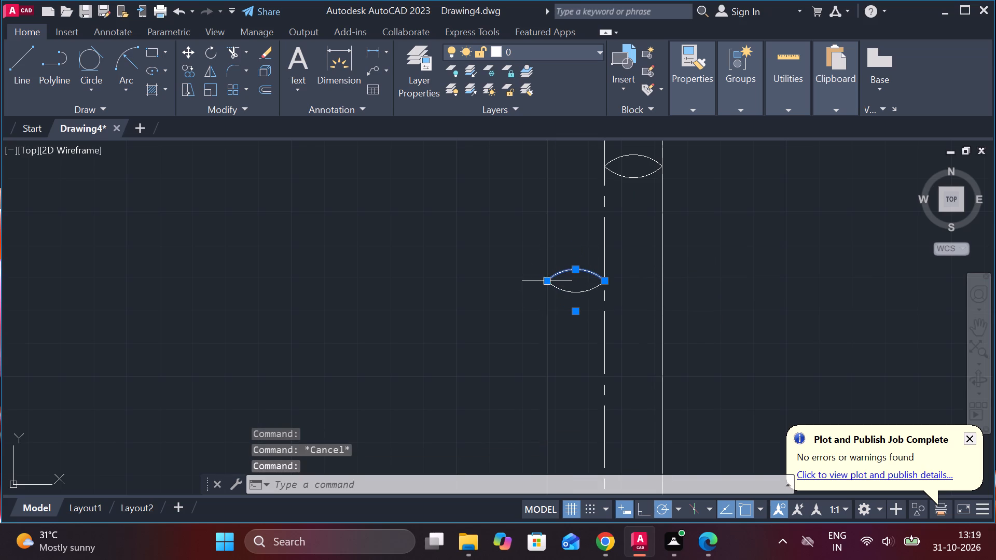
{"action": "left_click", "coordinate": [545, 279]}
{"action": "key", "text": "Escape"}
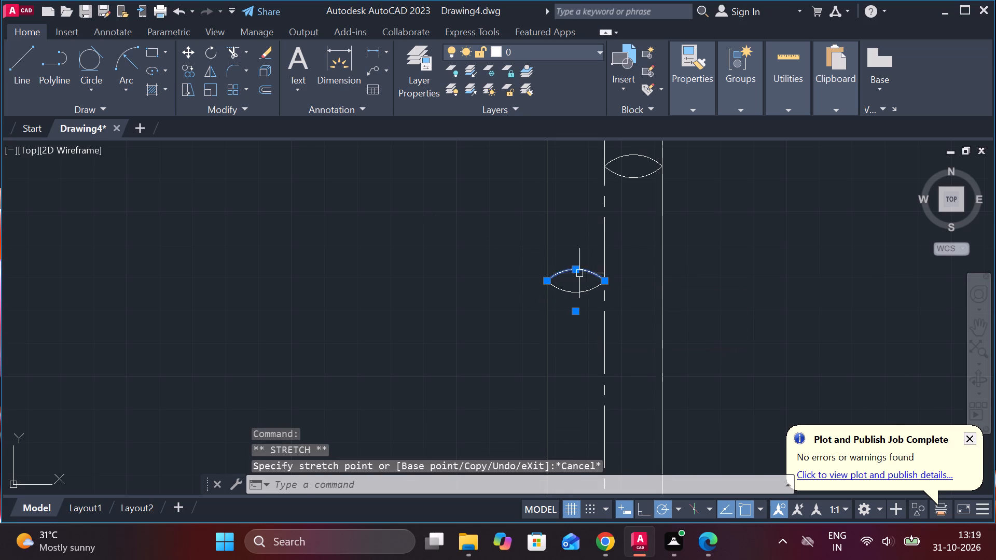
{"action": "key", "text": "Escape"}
Copy the upper arc of the lower-left pair across to the column's right half at the same level.
{"action": "left_click", "coordinate": [586, 271]}
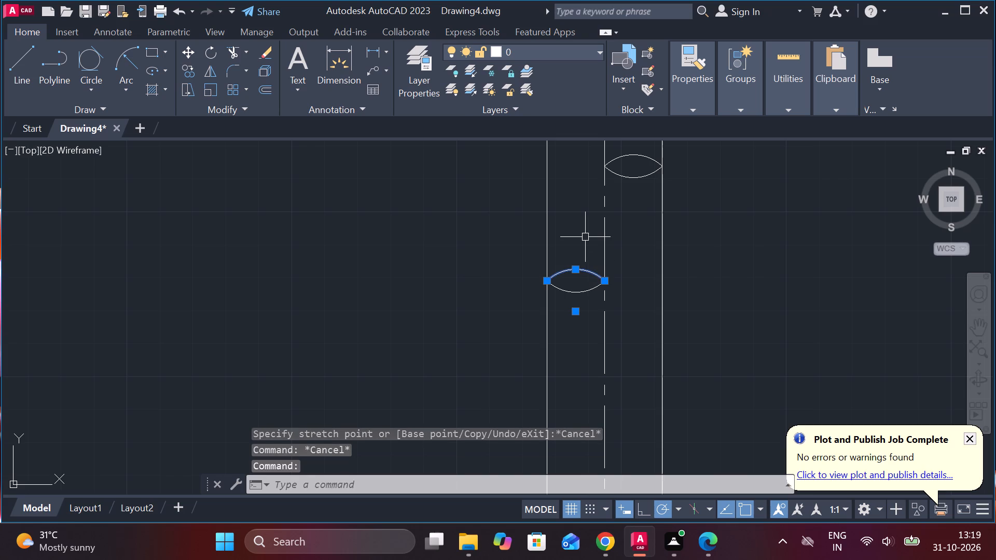
{"action": "key", "text": "x"}
{"action": "key", "text": "BackSpace"}
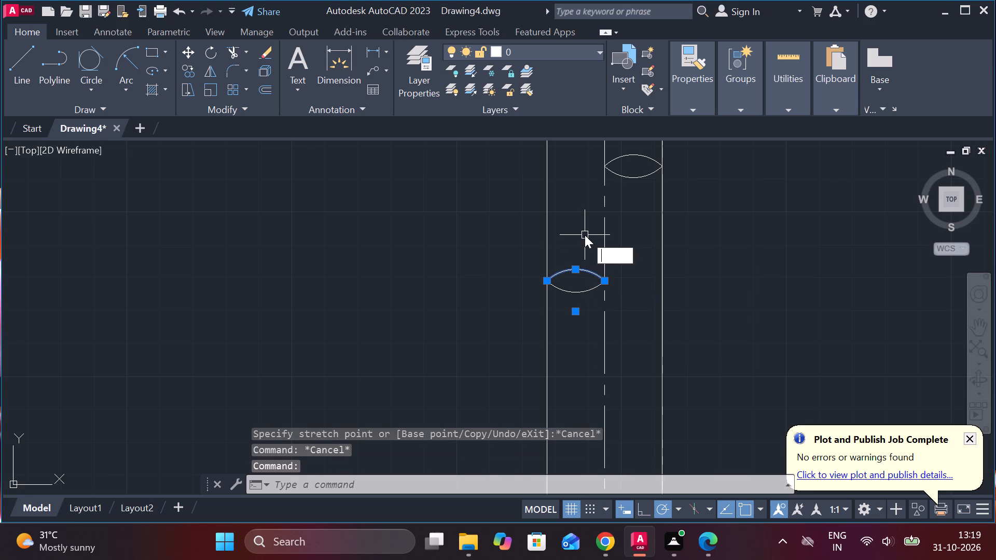
{"action": "type", "text": "CO"}
{"action": "key", "text": "Return"}
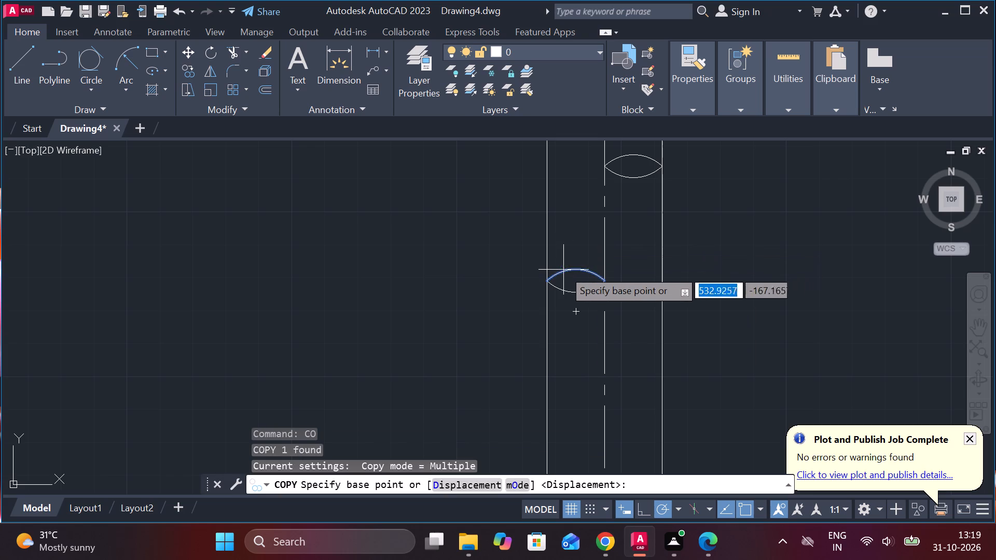
{"action": "left_click", "coordinate": [551, 284]}
{"action": "left_click", "coordinate": [614, 282]}
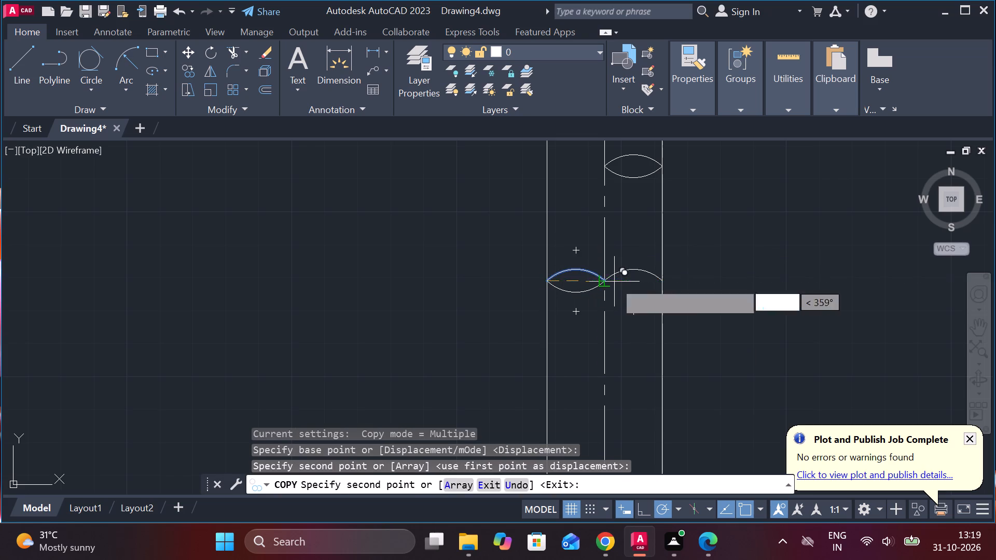
{"action": "key", "text": "Escape"}
Copy the lower arc of the lower-left pair up the column's left edge, level with the upper-right arc pair.
{"action": "left_click", "coordinate": [588, 290]}
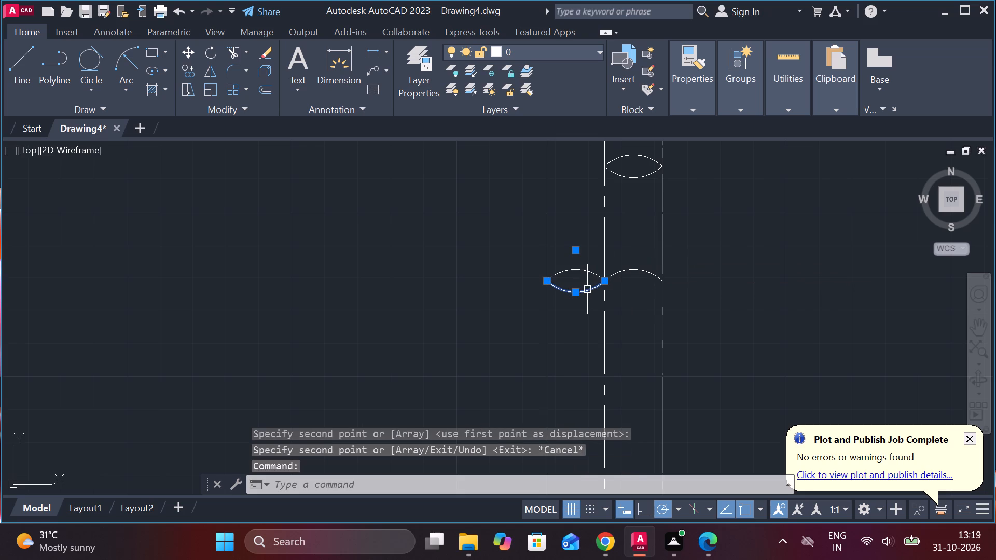
{"action": "type", "text": "CO"}
{"action": "key", "text": "Return"}
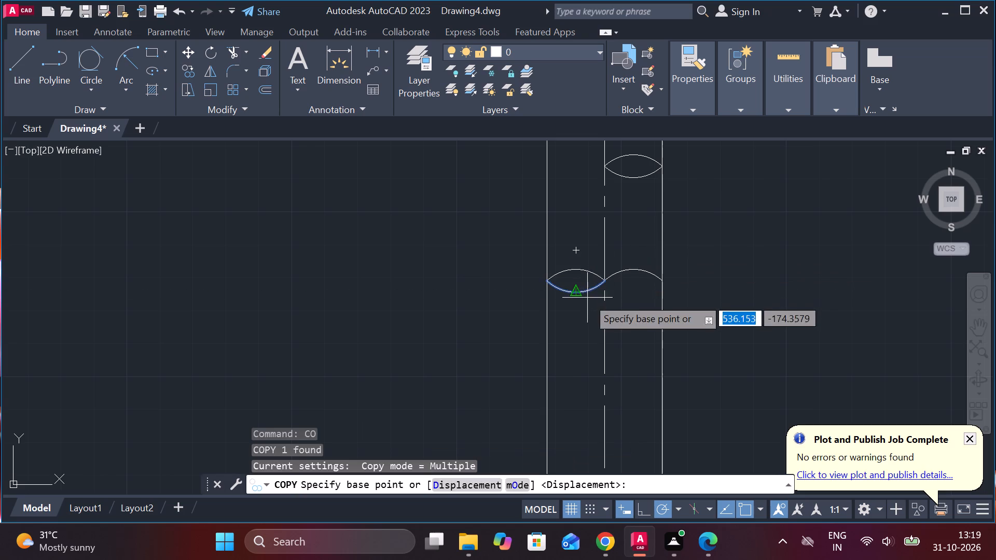
{"action": "left_click", "coordinate": [551, 285]}
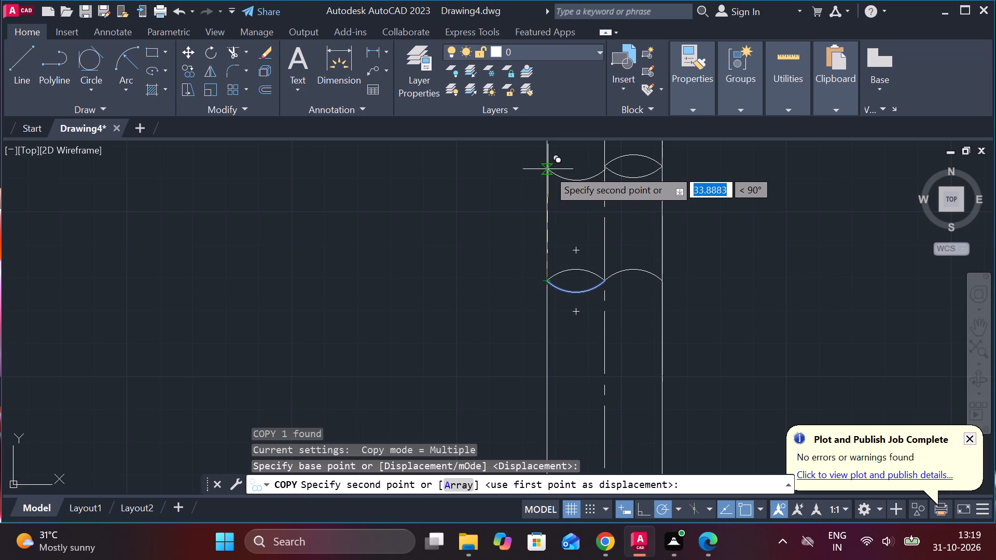
{"action": "left_click", "coordinate": [548, 166]}
{"action": "key", "text": "Escape"}
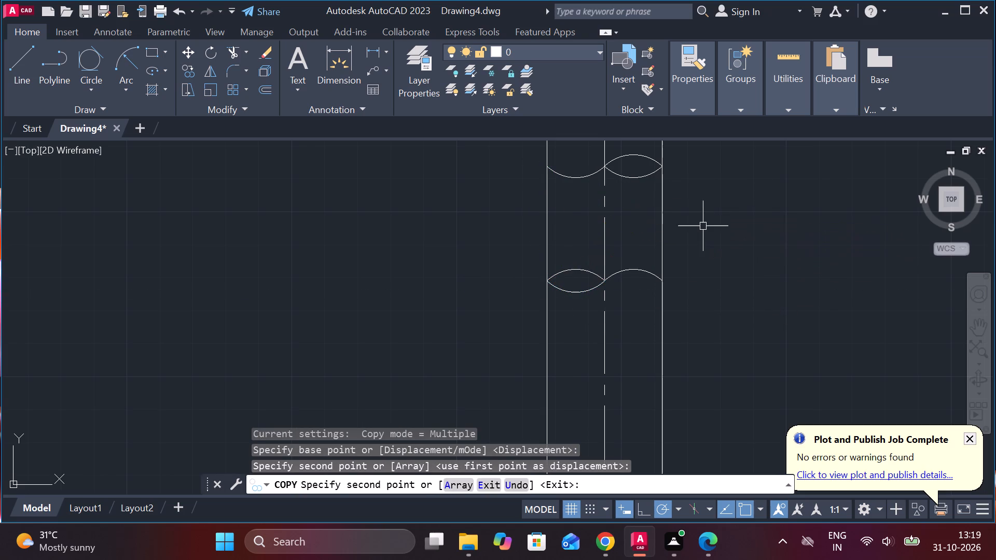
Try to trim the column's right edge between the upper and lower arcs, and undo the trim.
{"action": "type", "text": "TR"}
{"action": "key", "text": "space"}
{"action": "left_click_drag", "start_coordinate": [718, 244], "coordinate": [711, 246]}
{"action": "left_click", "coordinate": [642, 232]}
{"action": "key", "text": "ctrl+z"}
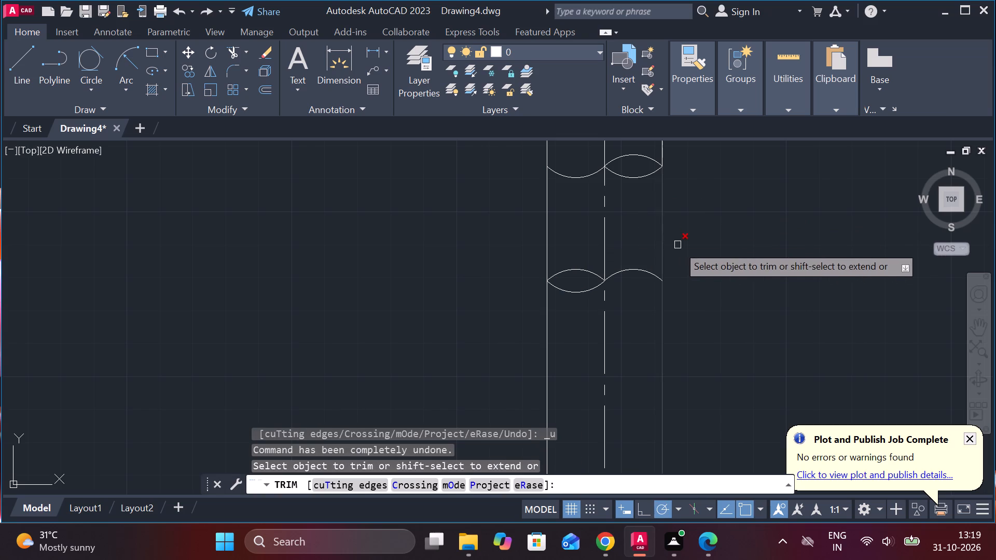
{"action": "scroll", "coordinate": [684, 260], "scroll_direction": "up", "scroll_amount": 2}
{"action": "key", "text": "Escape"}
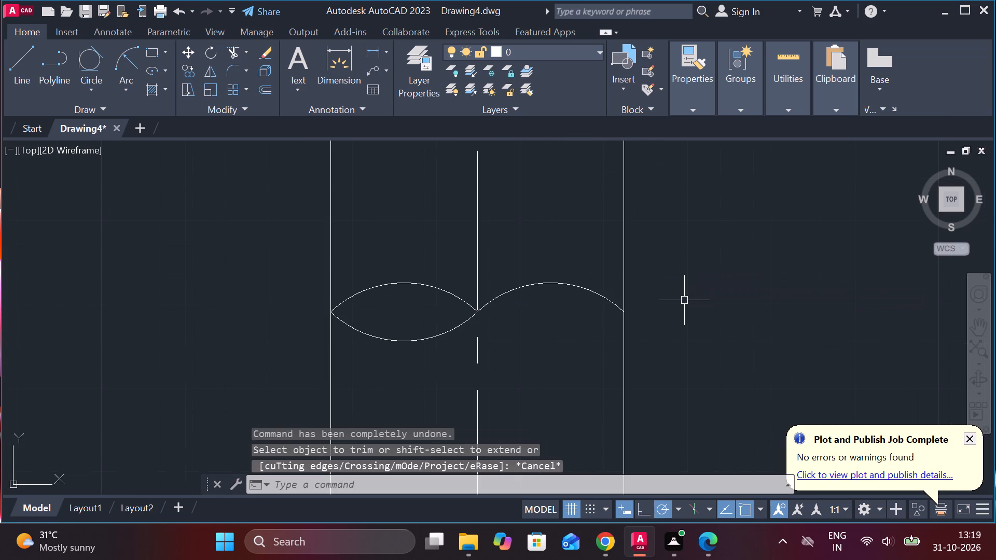
Extend the lower arc of the upper-right pair beyond the column's right edge.
{"action": "key", "text": "e"}
{"action": "type", "text": "X"}
{"action": "key", "text": "space"}
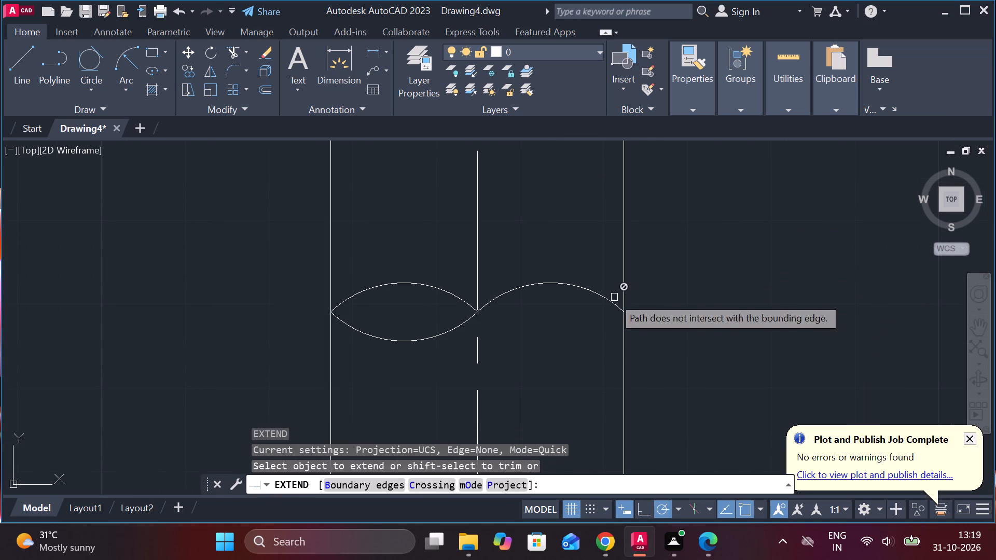
{"action": "middle_click_drag", "start_coordinate": [665, 236], "coordinate": [673, 350]}
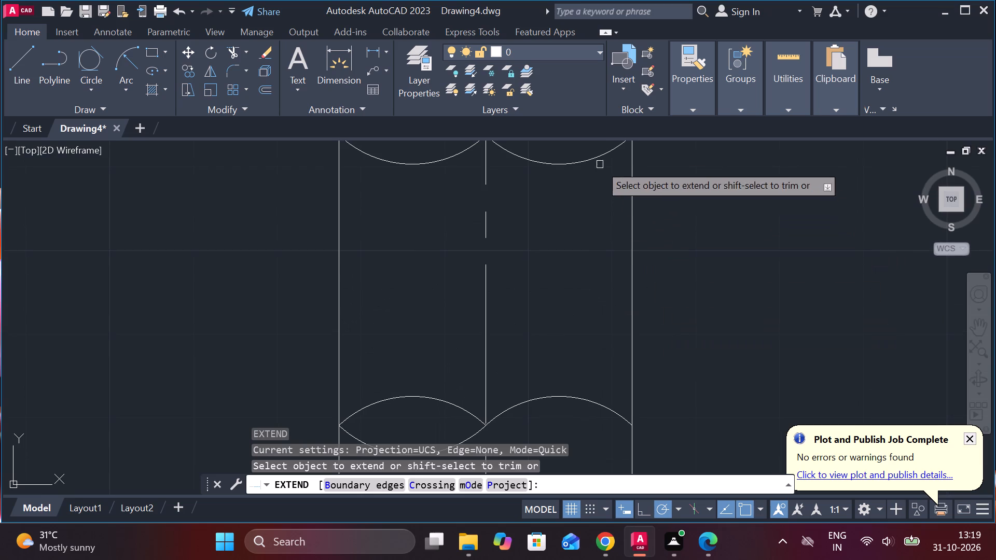
{"action": "left_click", "coordinate": [598, 152]}
{"action": "scroll", "coordinate": [656, 183], "scroll_direction": "down", "scroll_amount": 2}
{"action": "key", "text": "Escape"}
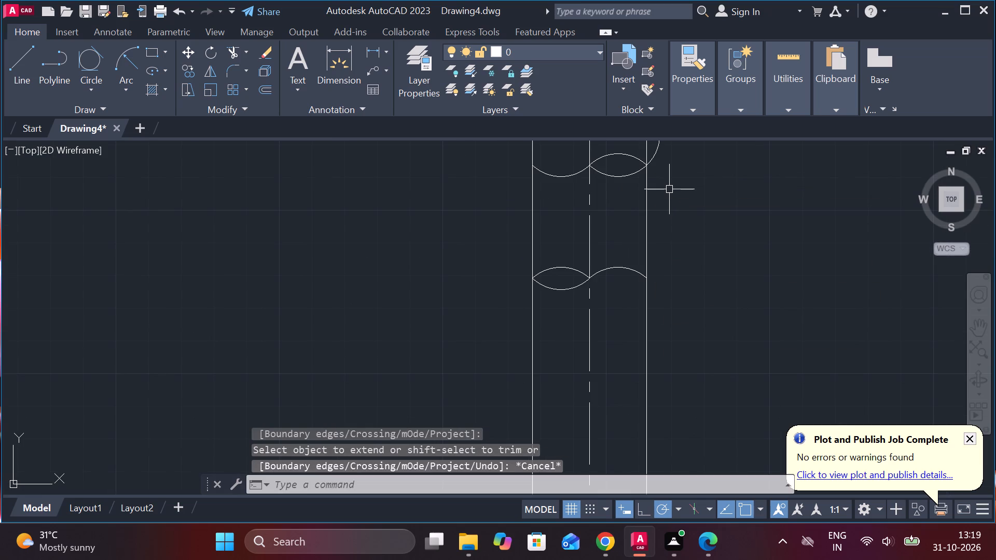
Trim the long column's left edge between the upper and lower break arcs.
{"action": "type", "text": "TR"}
{"action": "key", "text": "space"}
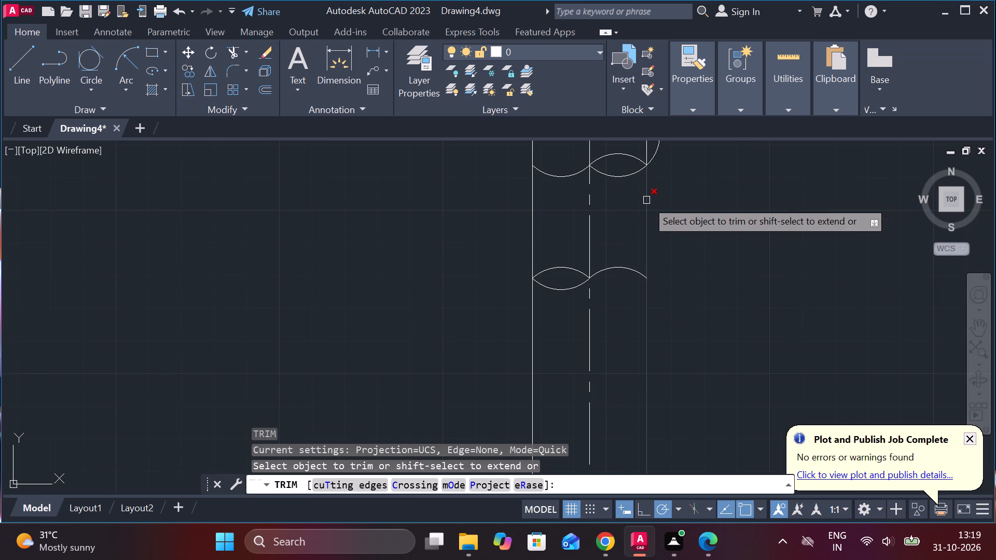
{"action": "scroll", "coordinate": [631, 264], "scroll_direction": "up", "scroll_amount": 3}
{"action": "scroll", "coordinate": [683, 312], "scroll_direction": "up", "scroll_amount": 3}
{"action": "scroll", "coordinate": [716, 347], "scroll_direction": "up", "scroll_amount": 2}
{"action": "scroll", "coordinate": [655, 352], "scroll_direction": "up", "scroll_amount": 2}
{"action": "scroll", "coordinate": [645, 349], "scroll_direction": "down", "scroll_amount": 12}
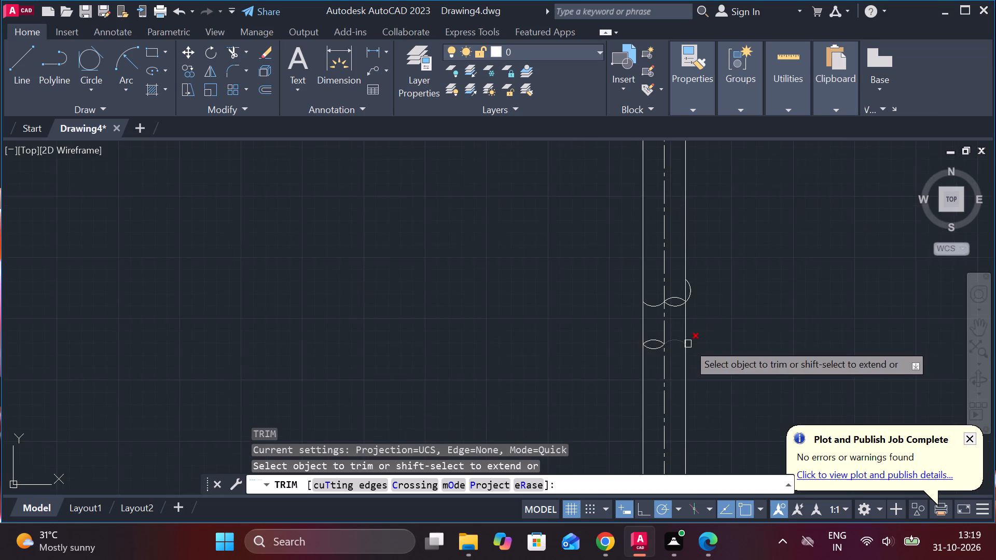
{"action": "middle_click_drag", "start_coordinate": [723, 343], "coordinate": [644, 273]}
{"action": "left_click", "coordinate": [560, 252]}
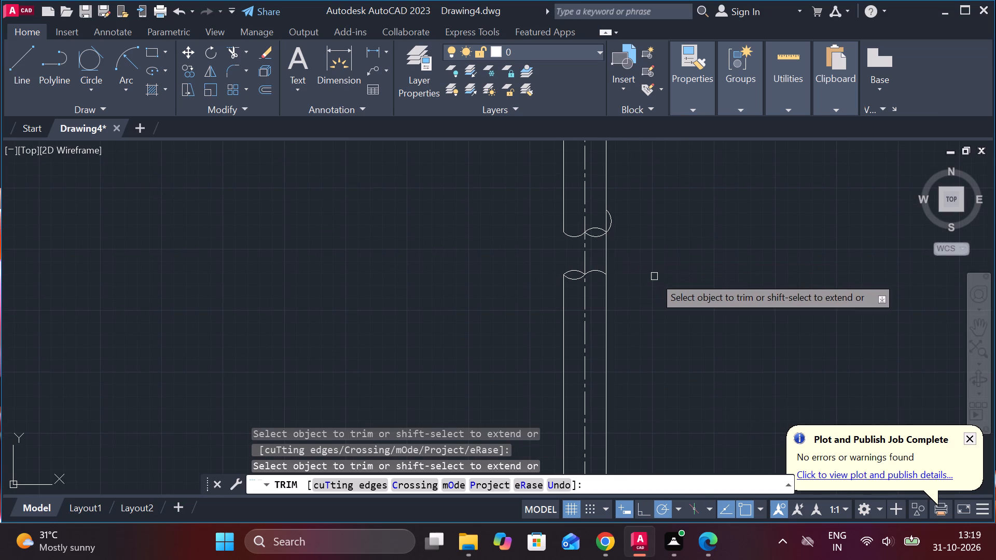
{"action": "scroll", "coordinate": [616, 265], "scroll_direction": "up", "scroll_amount": 2}
{"action": "key", "text": "Escape"}
Extend the upper-right arc of the lower break line beyond the column's right edge.
{"action": "type", "text": "EX"}
{"action": "key", "text": "space"}
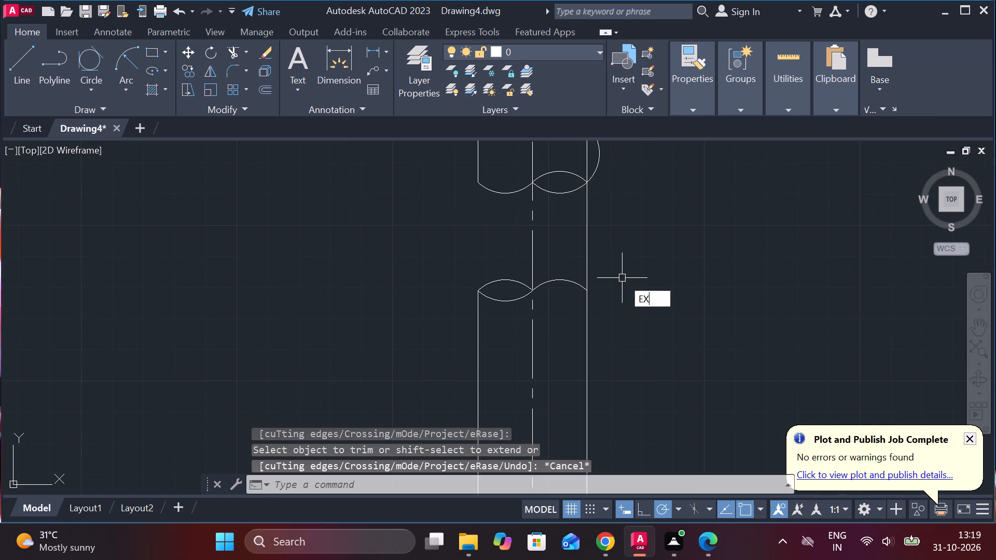
{"action": "left_click", "coordinate": [562, 282]}
{"action": "key", "text": "Escape"}
Trim the column's right edge between the break arcs and remove the arc overhangs outside that edge.
{"action": "type", "text": "TR"}
{"action": "key", "text": "space"}
{"action": "left_click", "coordinate": [585, 238]}
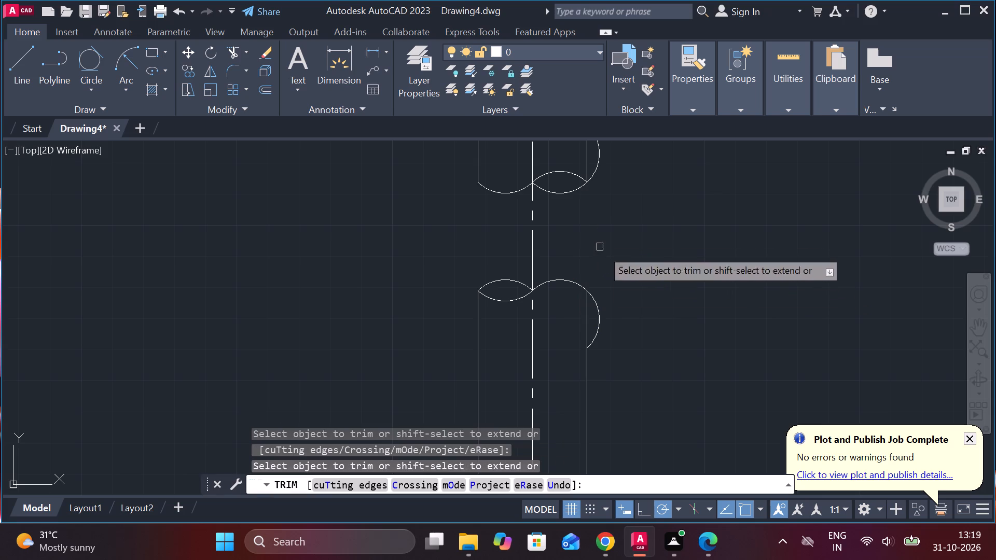
{"action": "left_click", "coordinate": [600, 305]}
{"action": "left_click", "coordinate": [598, 166]}
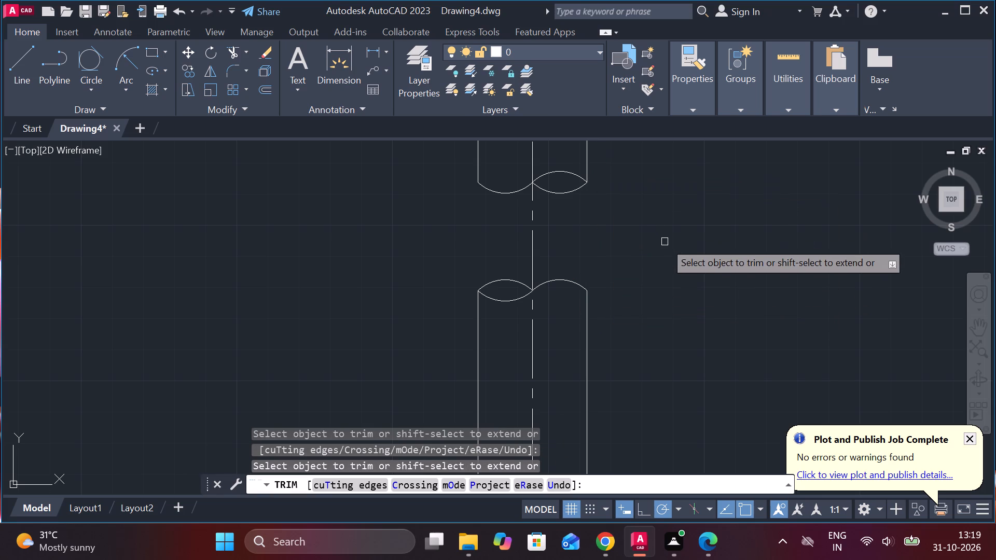
{"action": "scroll", "coordinate": [665, 242], "scroll_direction": "down", "scroll_amount": 2}
{"action": "scroll", "coordinate": [706, 295], "scroll_direction": "down", "scroll_amount": 3}
{"action": "key", "text": "Escape"}
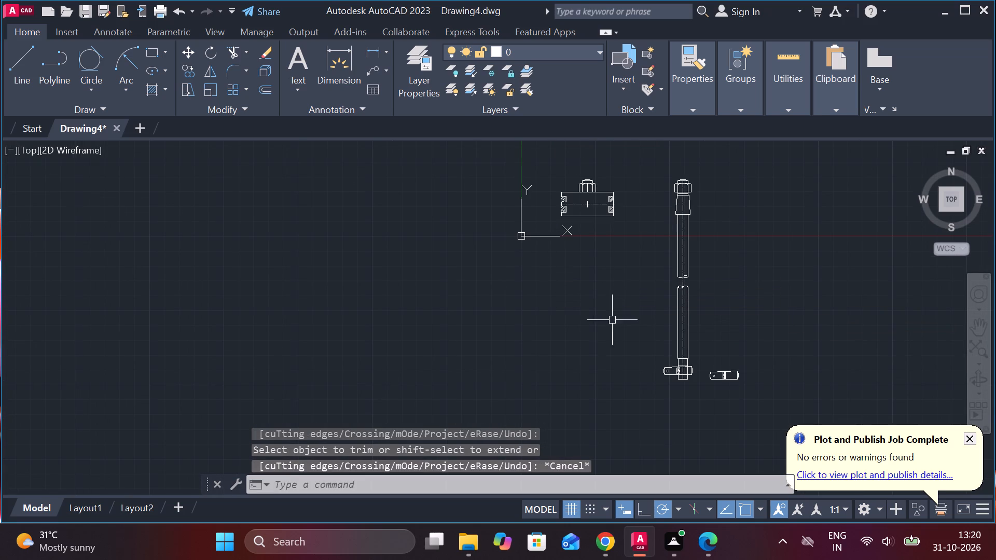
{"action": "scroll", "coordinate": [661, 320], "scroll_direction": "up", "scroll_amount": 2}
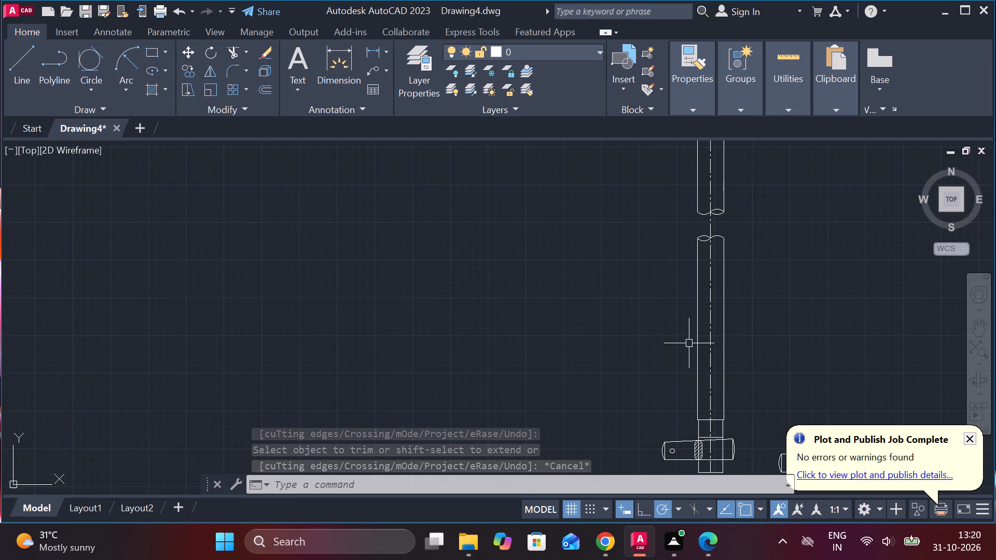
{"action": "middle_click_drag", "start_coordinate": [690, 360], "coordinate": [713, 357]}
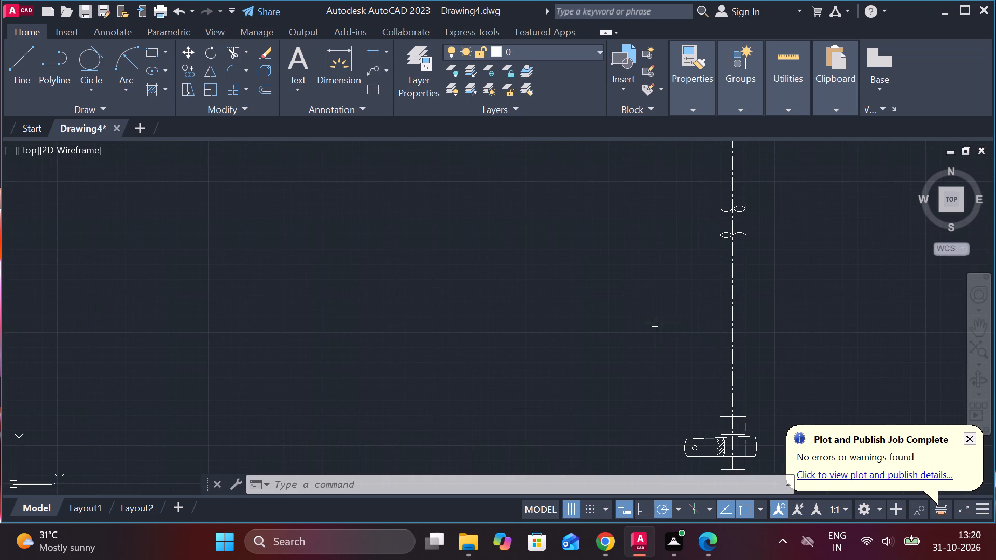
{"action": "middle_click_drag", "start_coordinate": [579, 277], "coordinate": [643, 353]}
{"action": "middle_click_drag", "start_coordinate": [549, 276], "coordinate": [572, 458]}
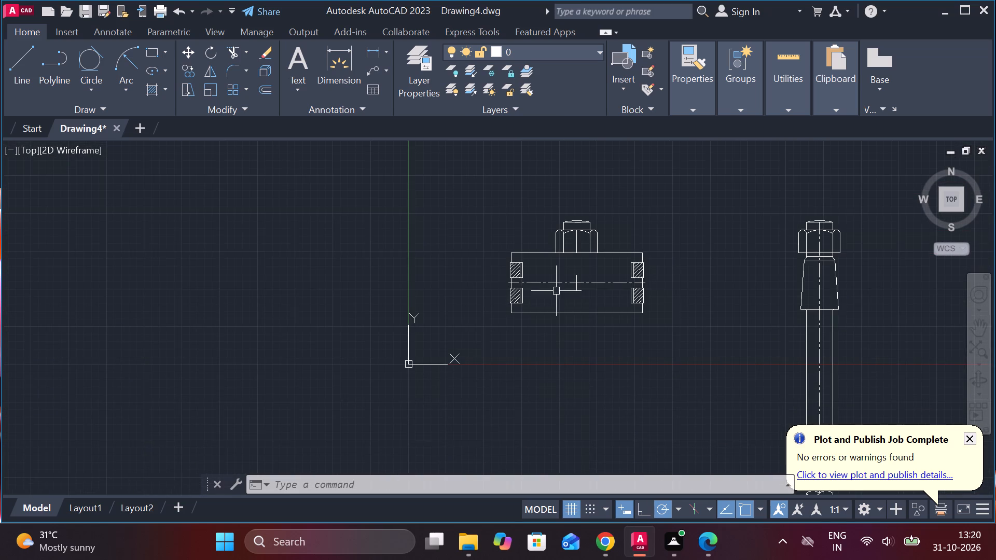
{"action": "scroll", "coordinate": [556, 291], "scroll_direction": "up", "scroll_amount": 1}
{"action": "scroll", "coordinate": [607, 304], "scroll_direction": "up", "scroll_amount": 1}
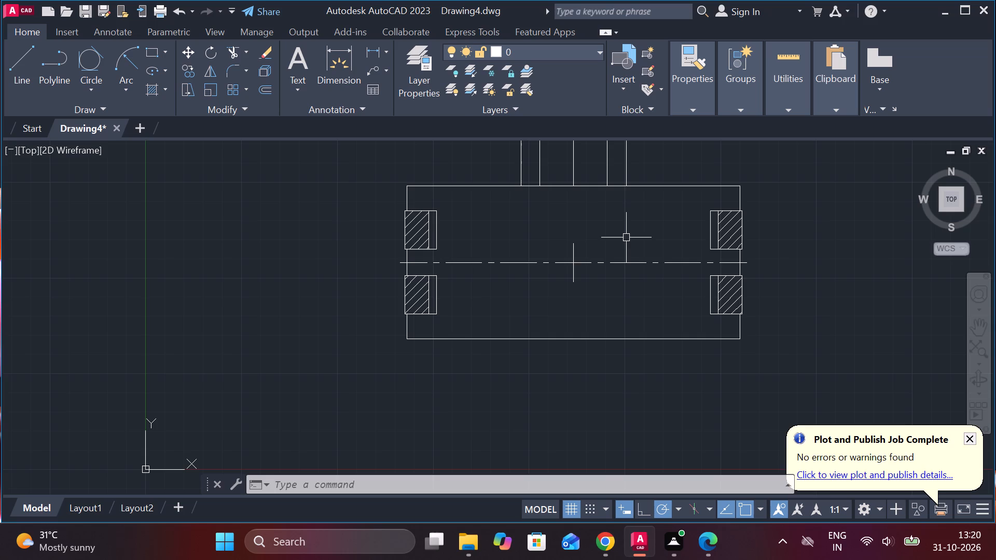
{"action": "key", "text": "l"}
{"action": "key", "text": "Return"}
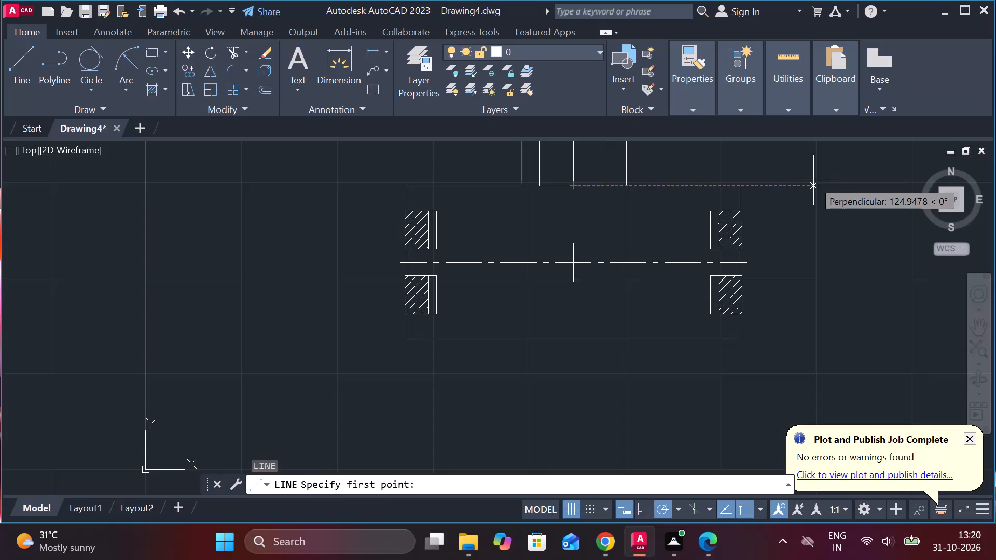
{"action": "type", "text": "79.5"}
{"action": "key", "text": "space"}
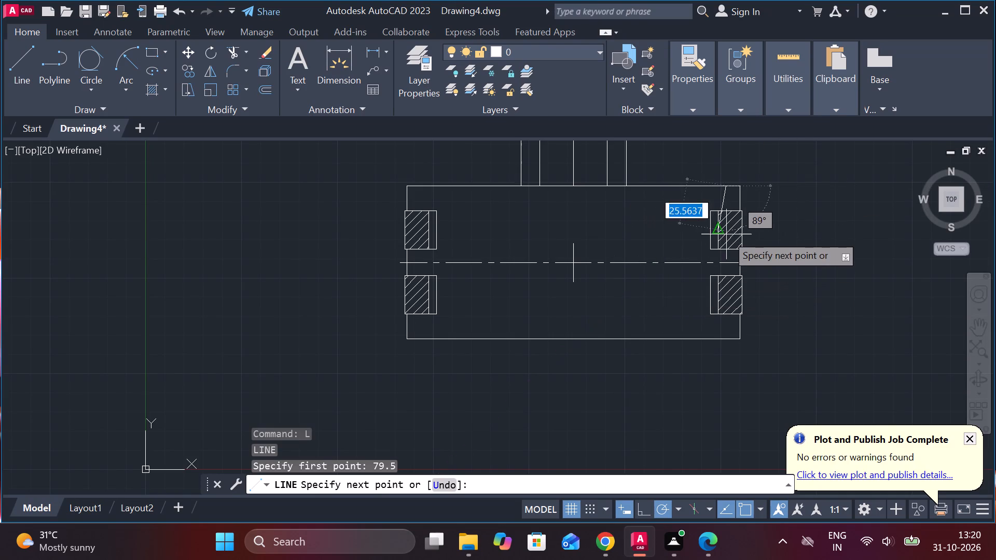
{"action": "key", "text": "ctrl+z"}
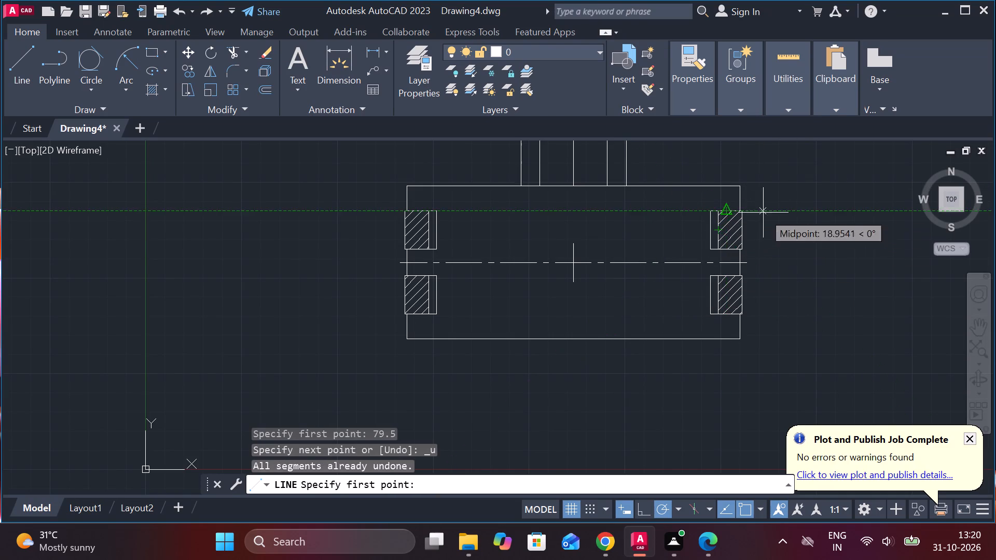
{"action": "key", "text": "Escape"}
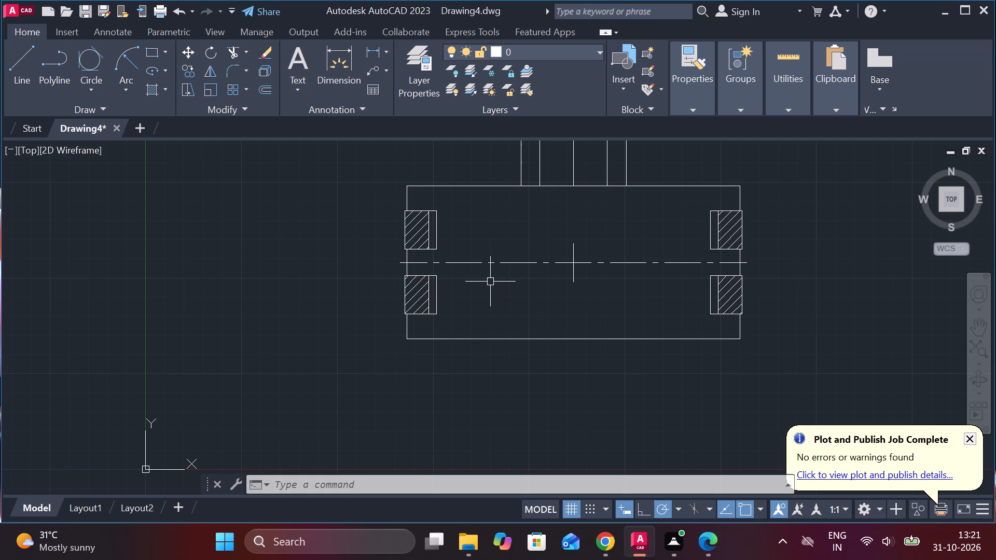
Draw a short vertical line down from the hatched rectangle's top edge, starting 19 to the right of its midpoint.
{"action": "middle_click_drag", "start_coordinate": [510, 283], "coordinate": [519, 329]}
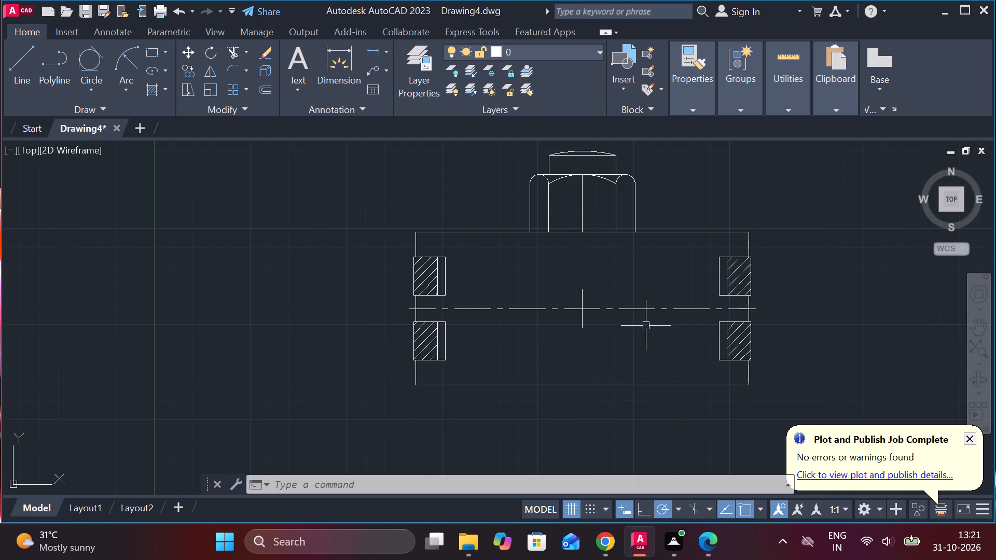
{"action": "key", "text": "l"}
{"action": "key", "text": "Return"}
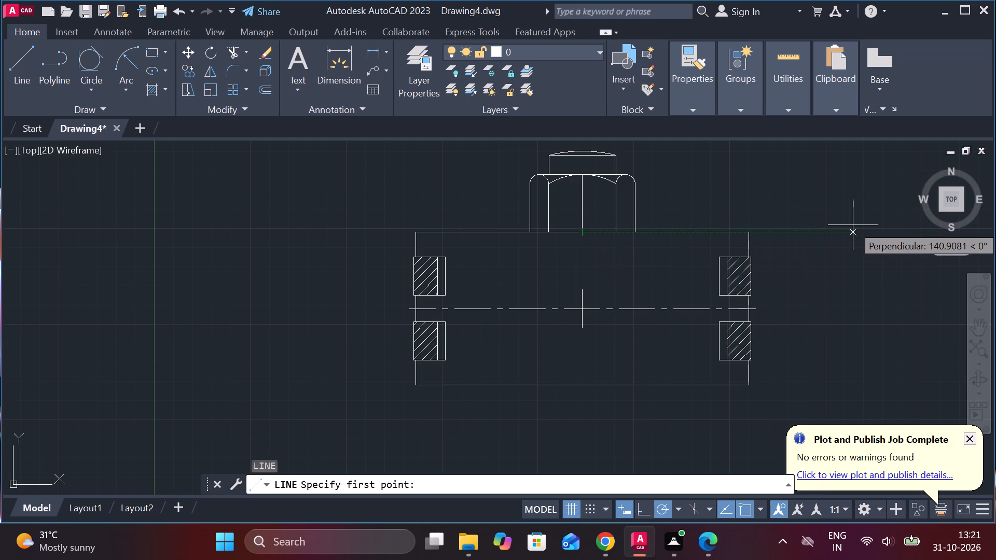
{"action": "type", "text": "19"}
{"action": "key", "text": "Return"}
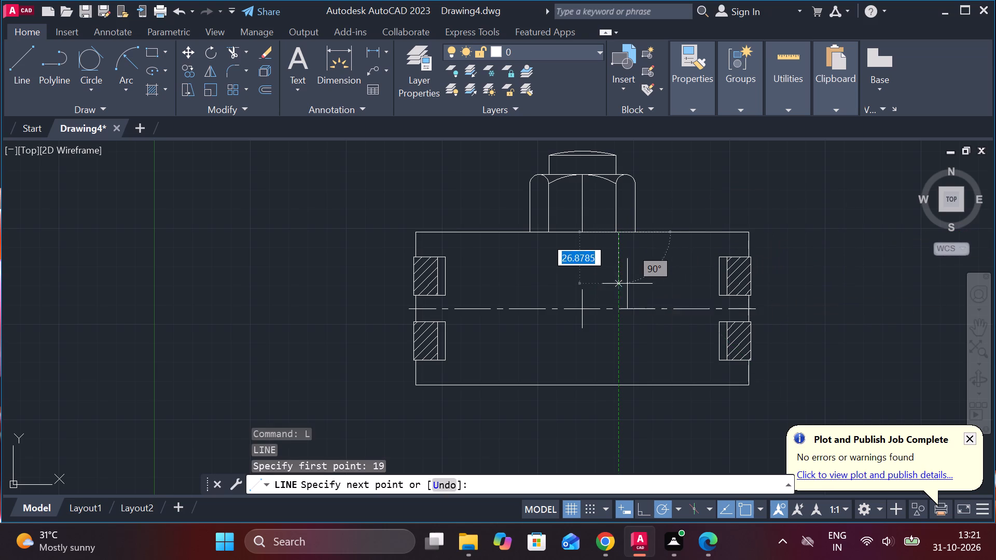
{"action": "scroll", "coordinate": [620, 268], "scroll_direction": "up", "scroll_amount": 1}
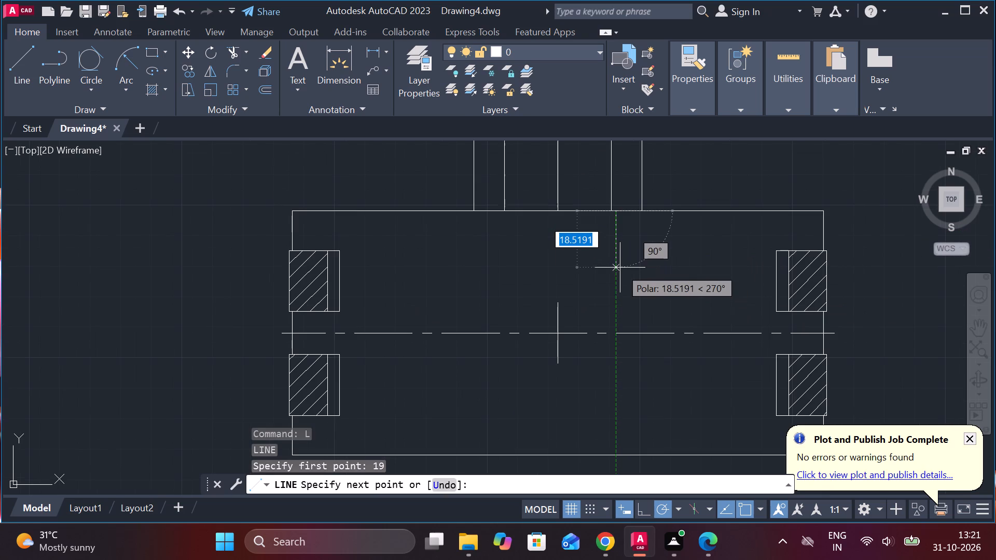
{"action": "left_click", "coordinate": [622, 260]}
{"action": "key", "text": "Escape"}
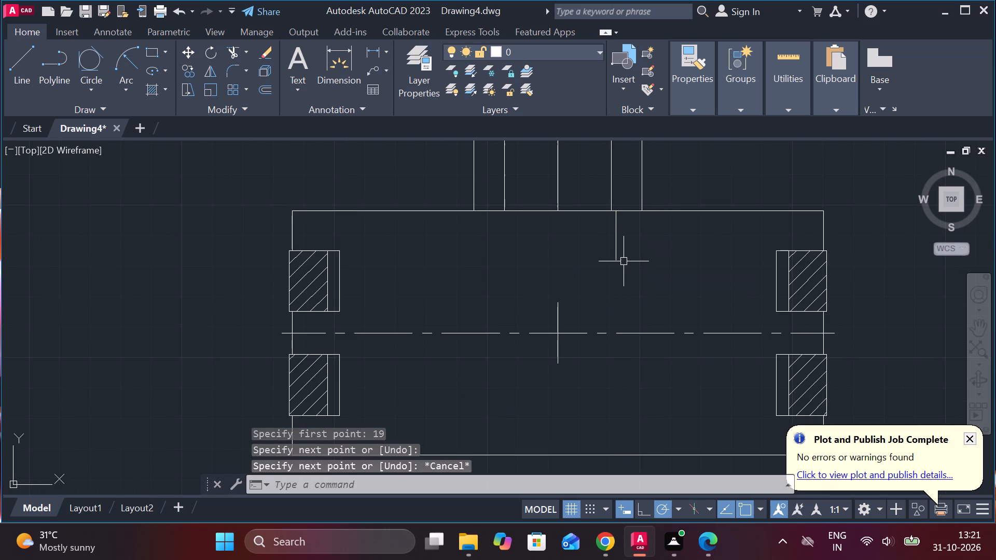
Draw a vertical line about 25 long down from the rectangle's top edge, starting 19 to the left of its midpoint.
{"action": "key", "text": "space"}
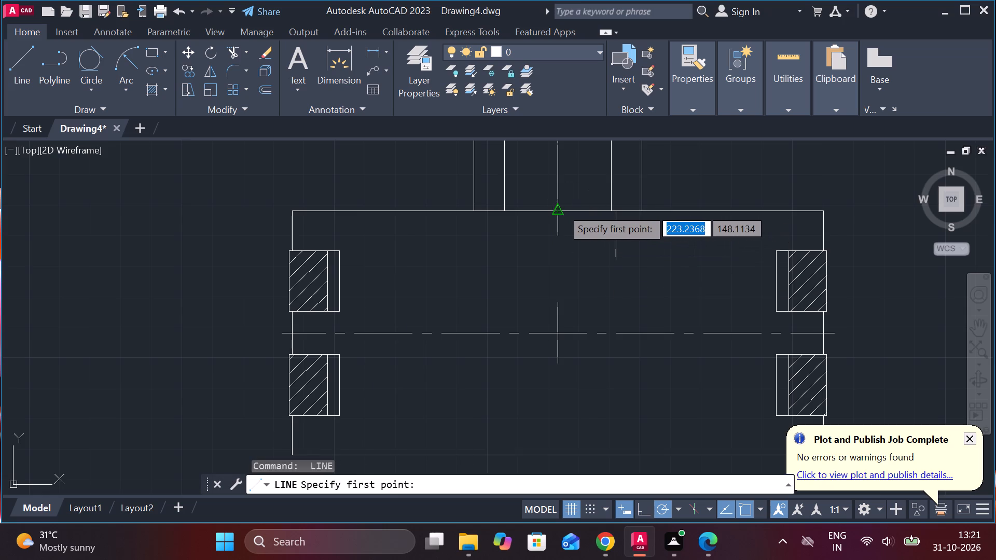
{"action": "type", "text": "19"}
{"action": "key", "text": "Return"}
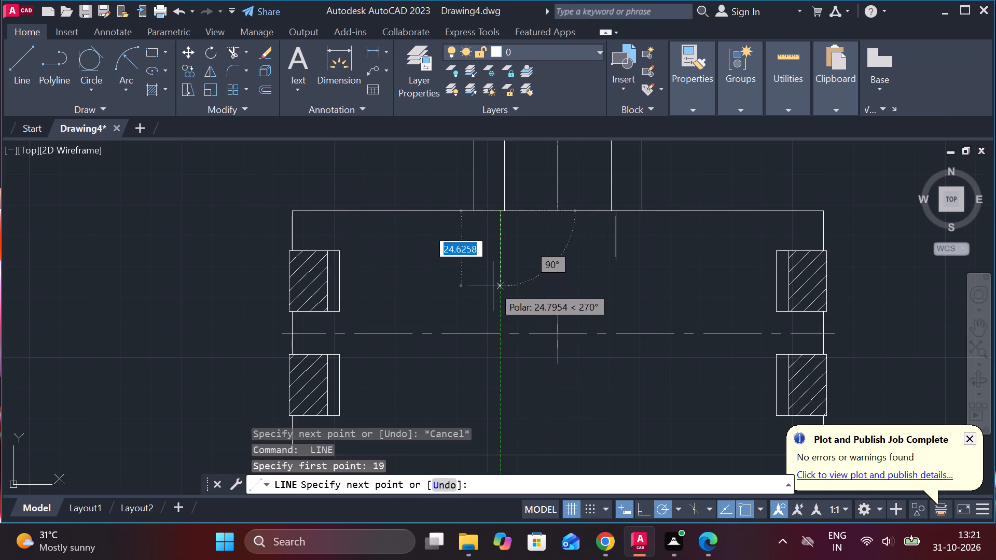
{"action": "left_click", "coordinate": [493, 286]}
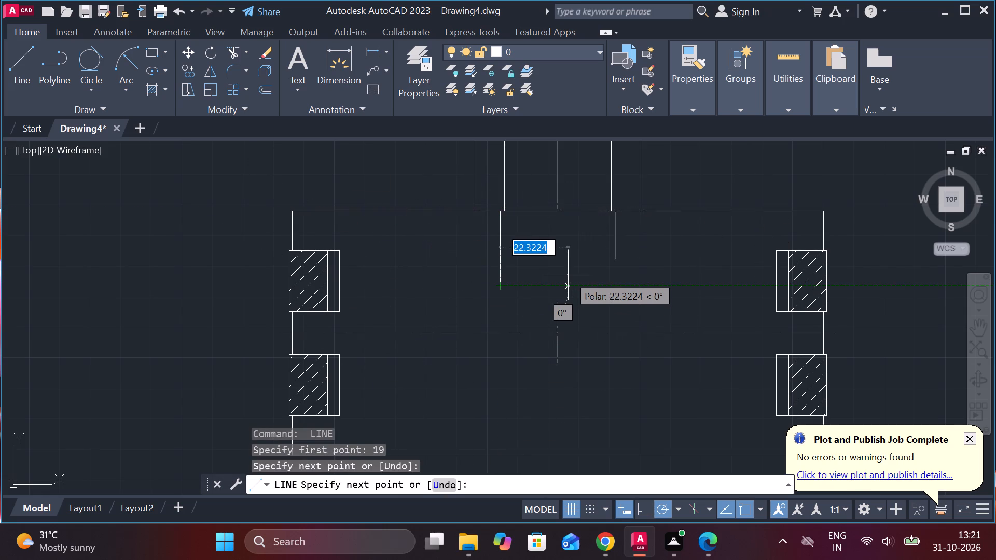
{"action": "key", "text": "Escape"}
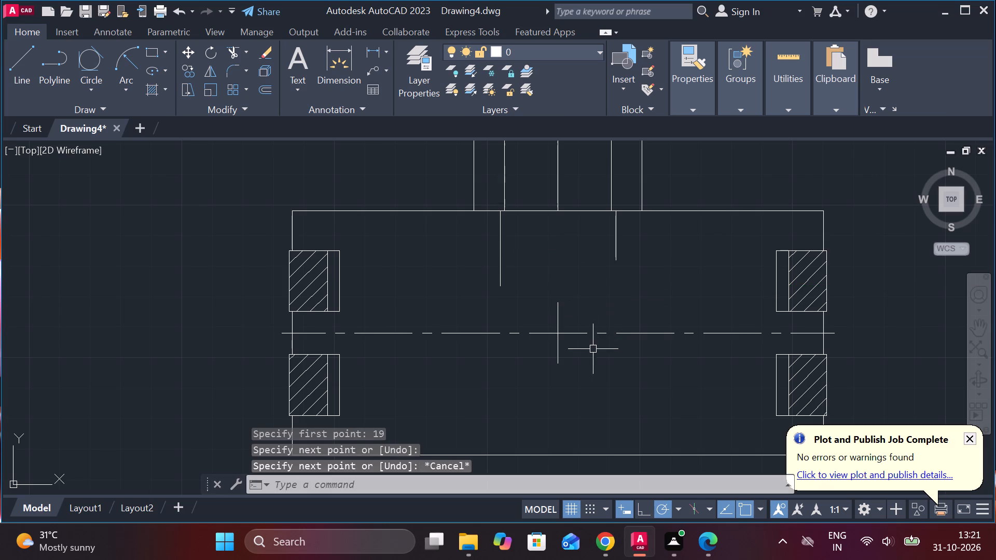
Draw a slanted line from 22.5 right of the rectangle's bottom-edge midpoint to the top end of the right short vertical line.
{"action": "middle_click_drag", "start_coordinate": [591, 349], "coordinate": [599, 285]}
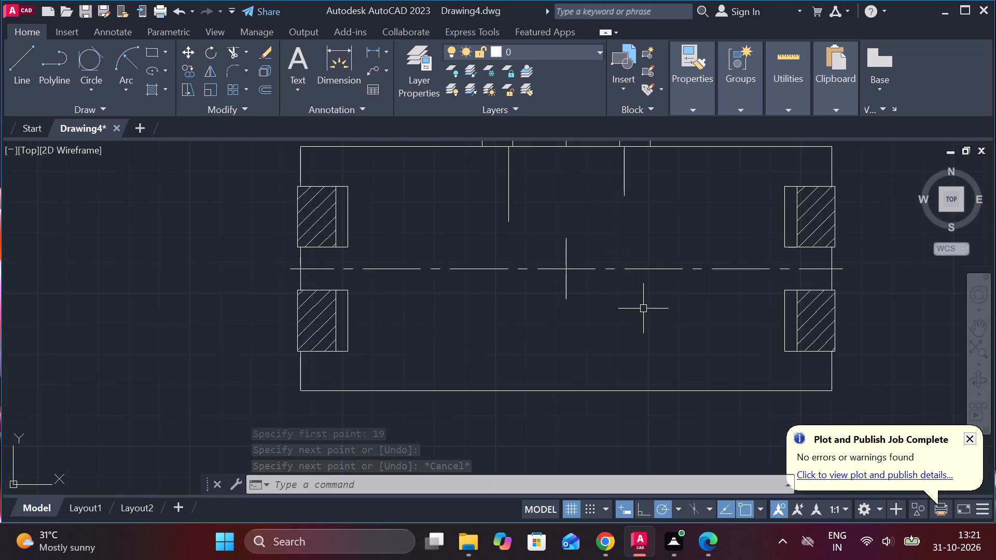
{"action": "key", "text": "l"}
{"action": "key", "text": "Return"}
{"action": "scroll", "coordinate": [643, 325], "scroll_direction": "down", "scroll_amount": 1}
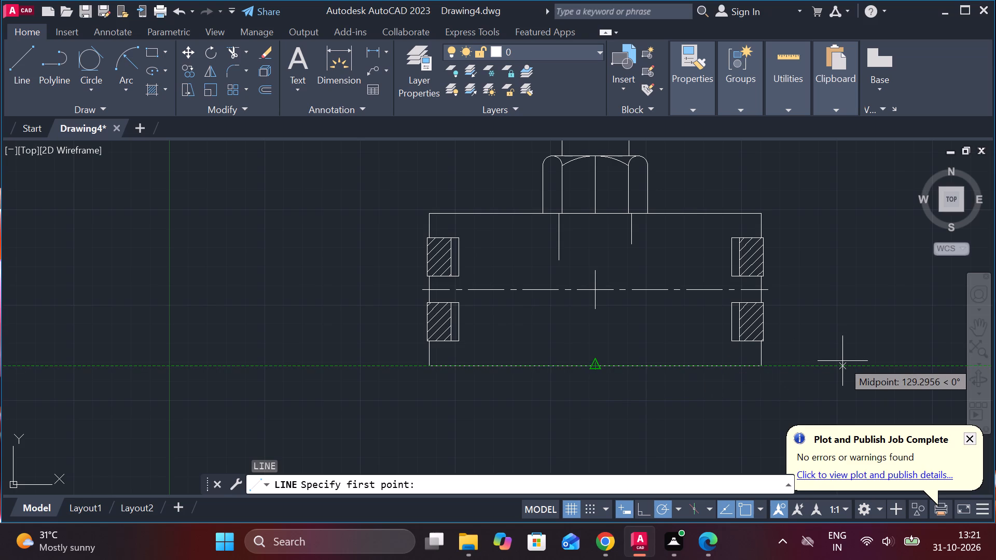
{"action": "type", "text": "22."}
{"action": "key", "text": "5"}
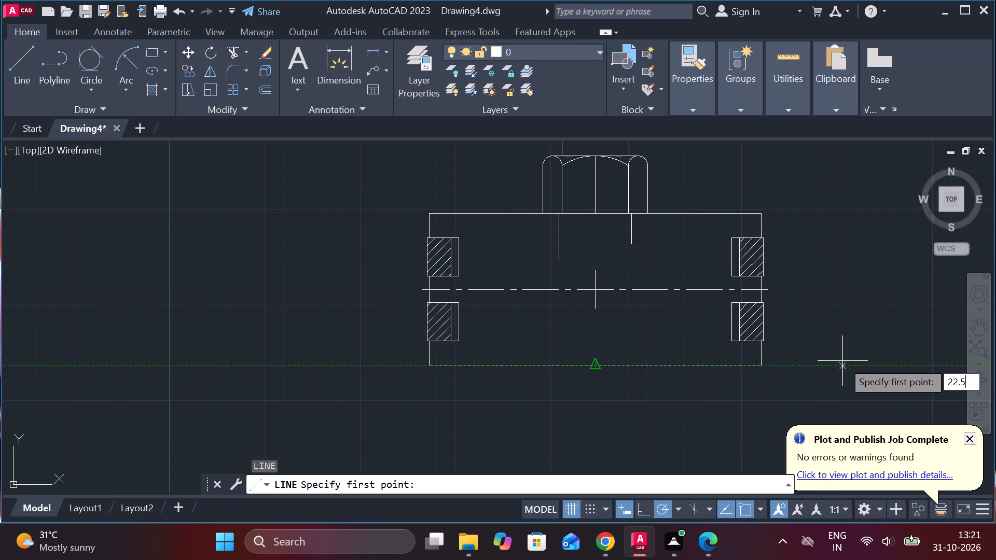
{"action": "key", "text": "space"}
{"action": "scroll", "coordinate": [660, 222], "scroll_direction": "up", "scroll_amount": 2}
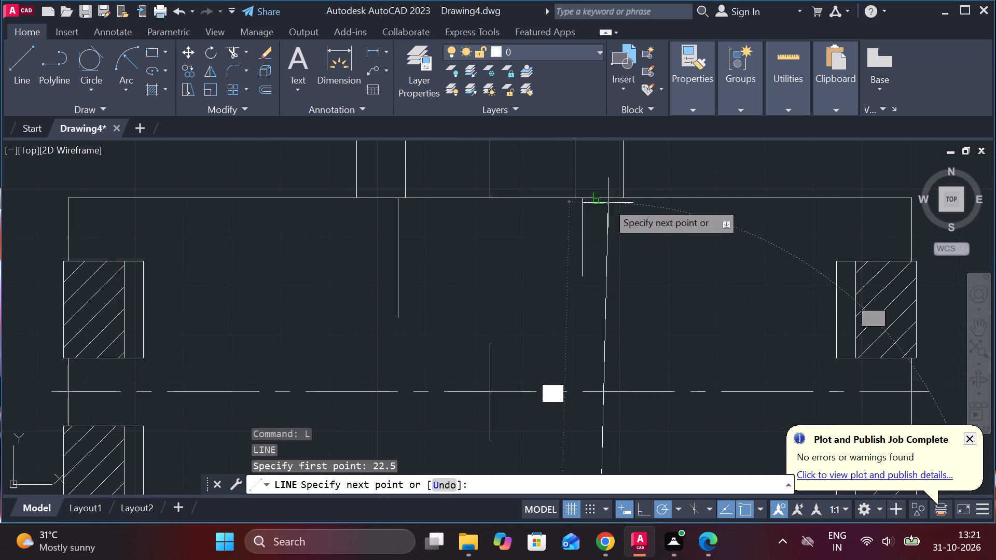
{"action": "left_click", "coordinate": [580, 199]}
{"action": "scroll", "coordinate": [622, 249], "scroll_direction": "down", "scroll_amount": 2}
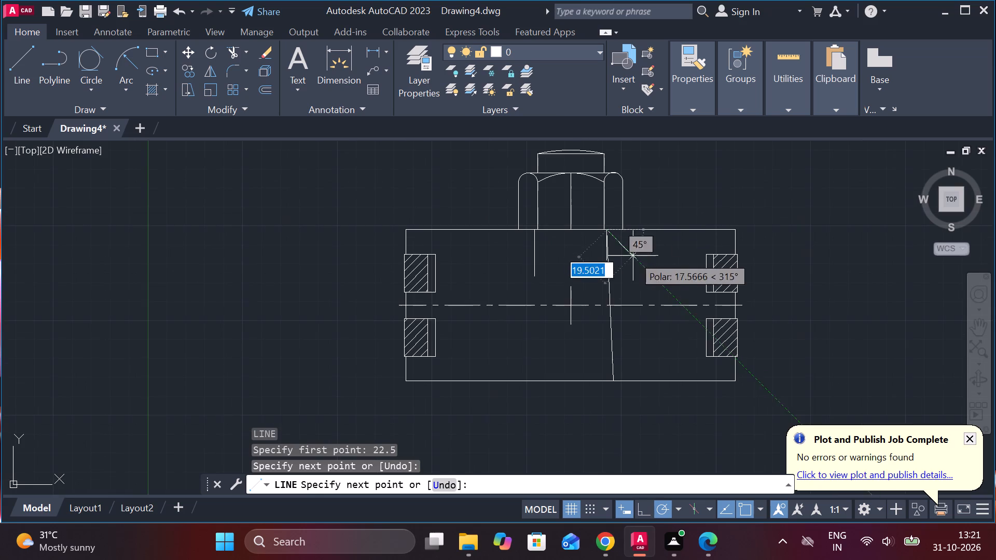
{"action": "key", "text": "Escape"}
Mirror the slanted line about the rectangle's vertical centre line, keeping the original.
{"action": "left_click", "coordinate": [616, 348]}
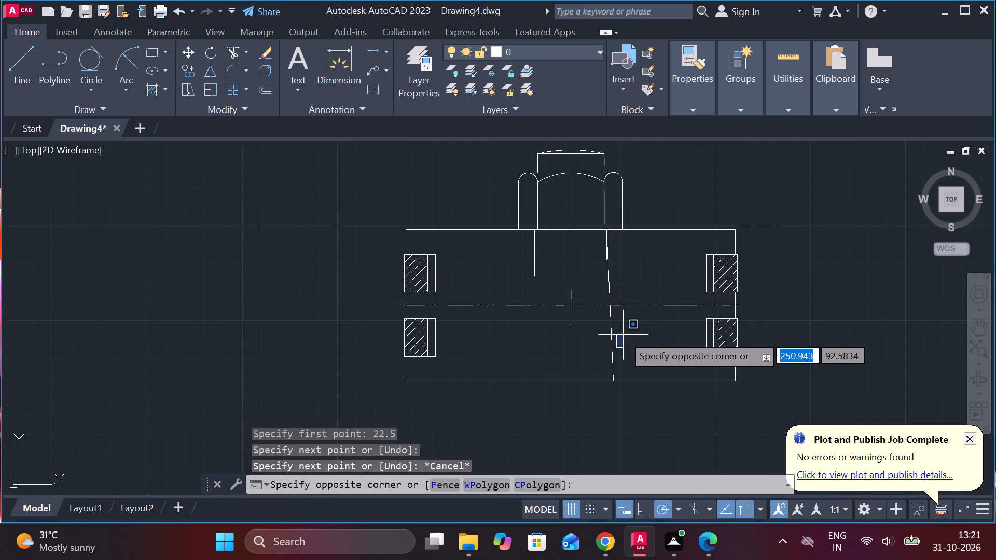
{"action": "key", "text": "Escape"}
{"action": "left_click", "coordinate": [610, 339]}
{"action": "type", "text": "MI"}
{"action": "key", "text": "Return"}
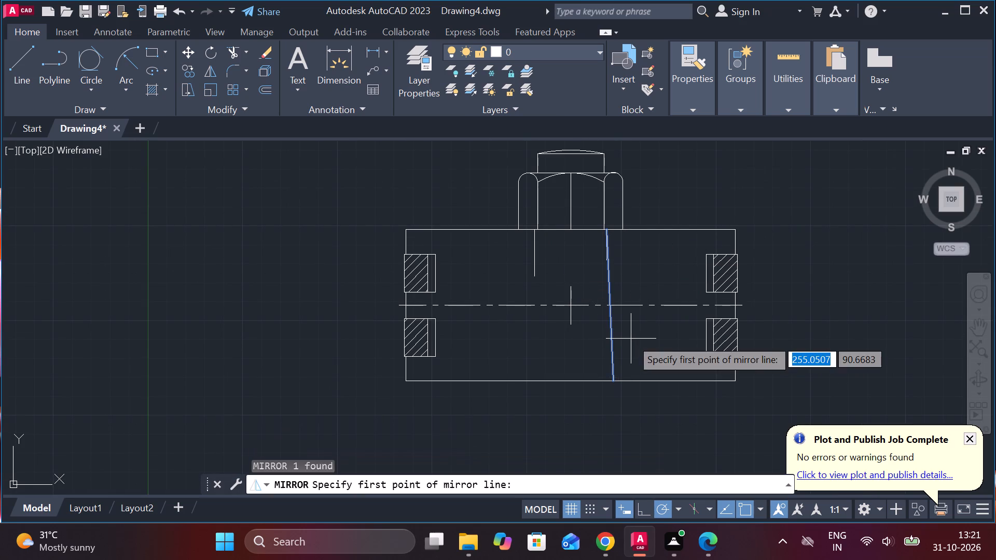
{"action": "left_click", "coordinate": [569, 381]}
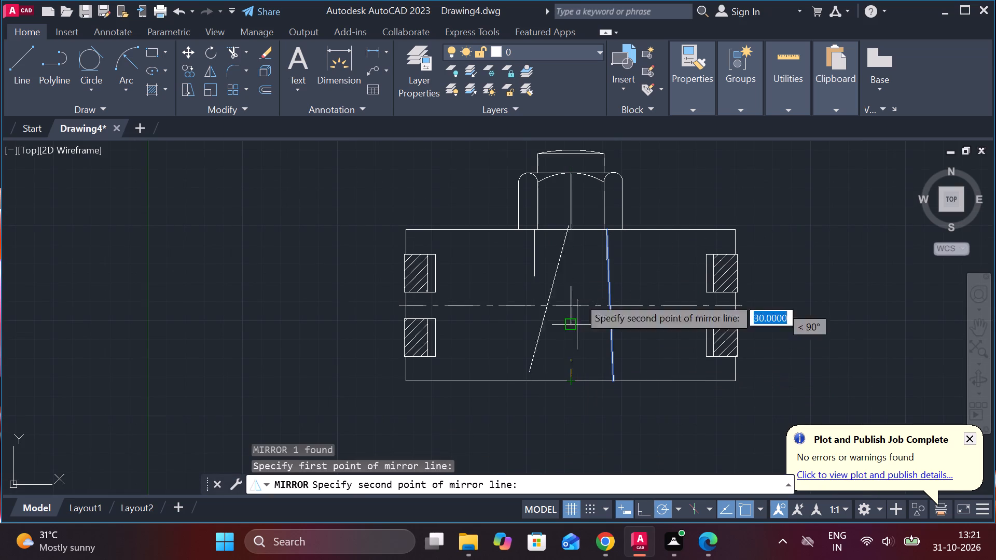
{"action": "left_click", "coordinate": [572, 234]}
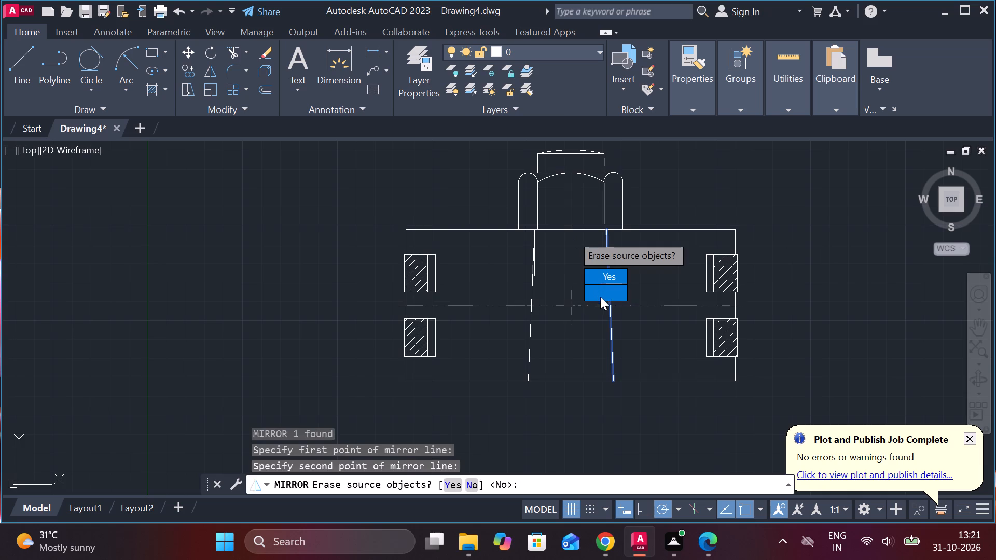
{"action": "left_click_drag", "start_coordinate": [600, 297], "coordinate": [572, 234]}
Erase the two short vertical construction lines hanging from the hatched rectangle's top edge beside the slanted lines.
{"action": "scroll", "coordinate": [545, 225], "scroll_direction": "up", "scroll_amount": 2}
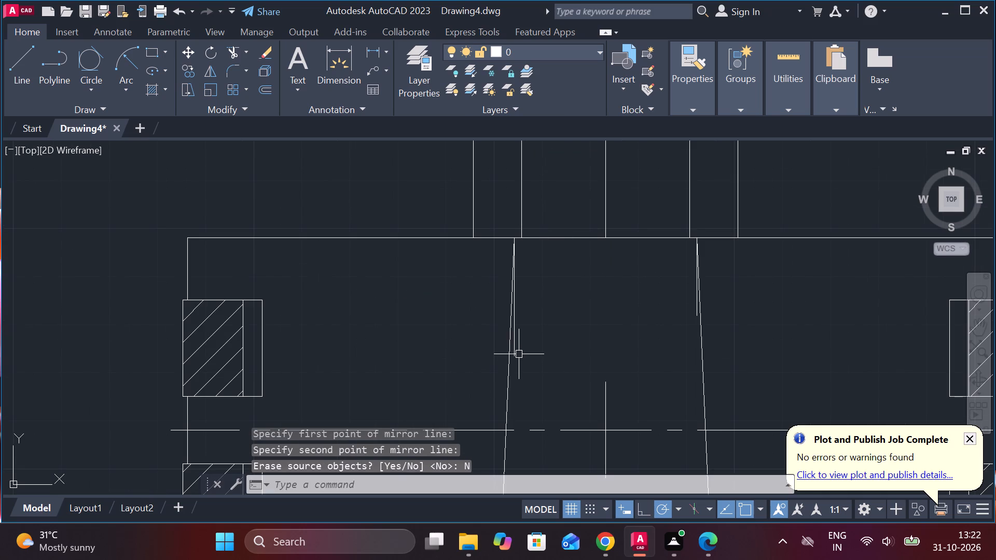
{"action": "left_click", "coordinate": [518, 349]}
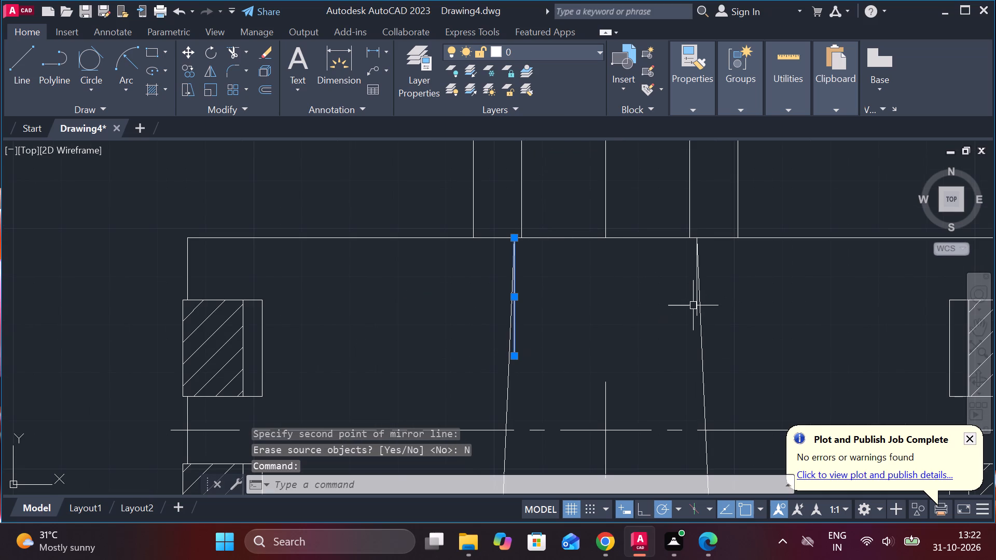
{"action": "left_click", "coordinate": [695, 302]}
{"action": "type", "text": "E"}
{"action": "key", "text": "space"}
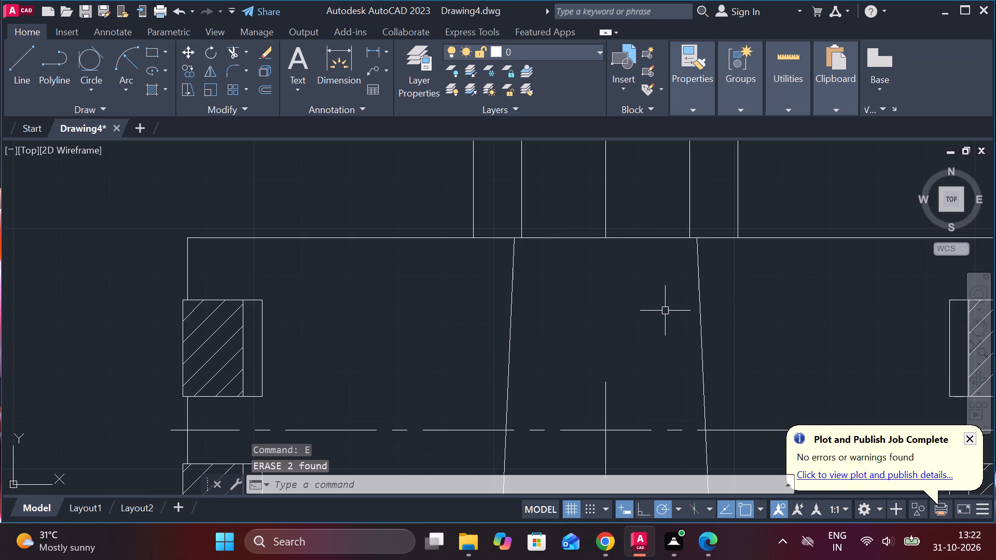
Stretch the short vertical centre line inside the hatched rectangle down past the bottom edge and up to the top edge.
{"action": "scroll", "coordinate": [665, 311], "scroll_direction": "down", "scroll_amount": 3}
{"action": "middle_click_drag", "start_coordinate": [674, 357], "coordinate": [644, 272]}
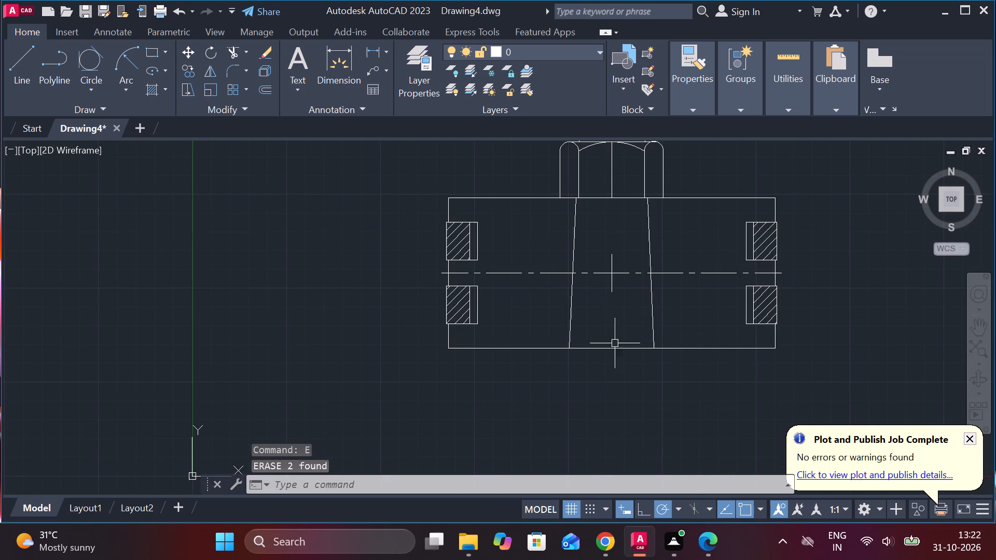
{"action": "left_click", "coordinate": [614, 258]}
{"action": "left_click", "coordinate": [612, 295]}
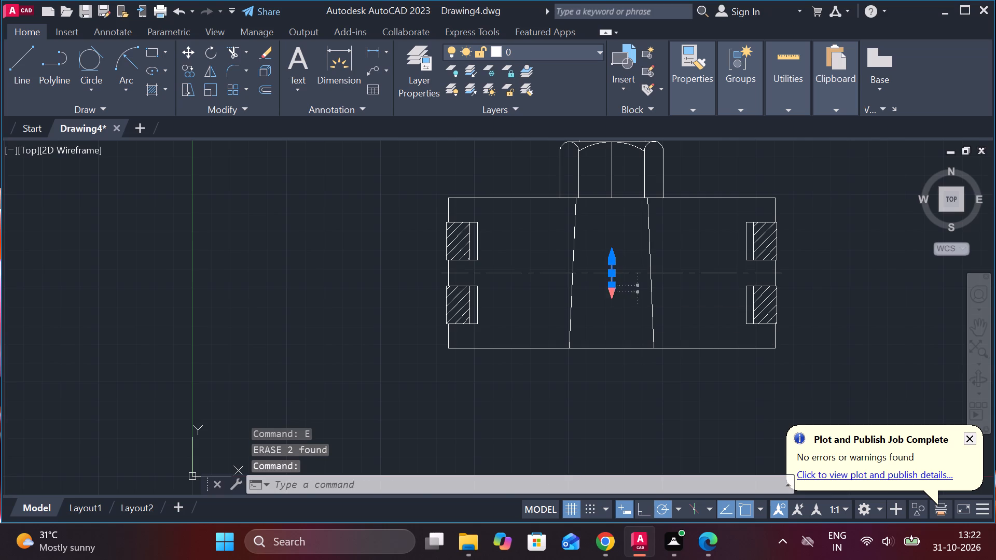
{"action": "left_click", "coordinate": [614, 404]}
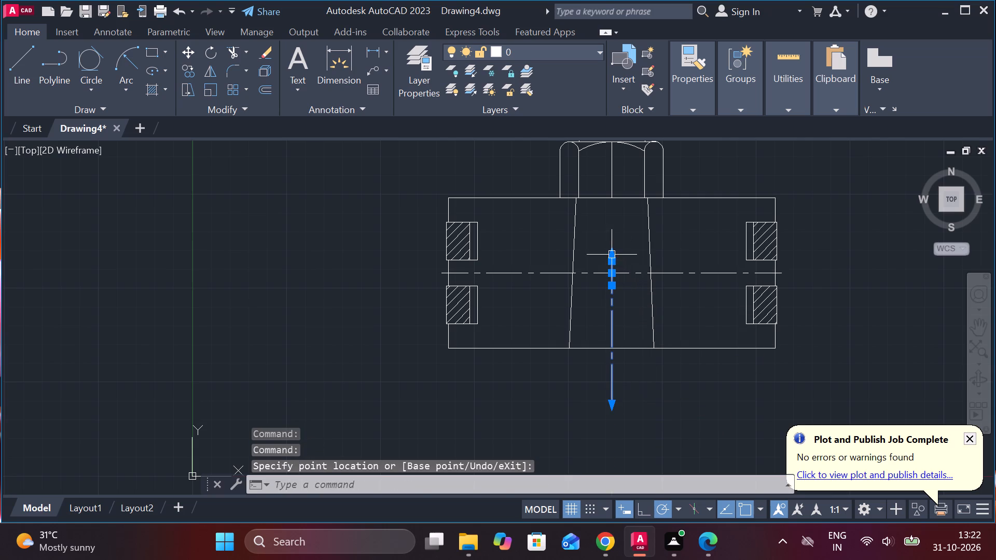
{"action": "left_click", "coordinate": [610, 253]}
{"action": "left_click", "coordinate": [612, 199]}
{"action": "key", "text": "Escape"}
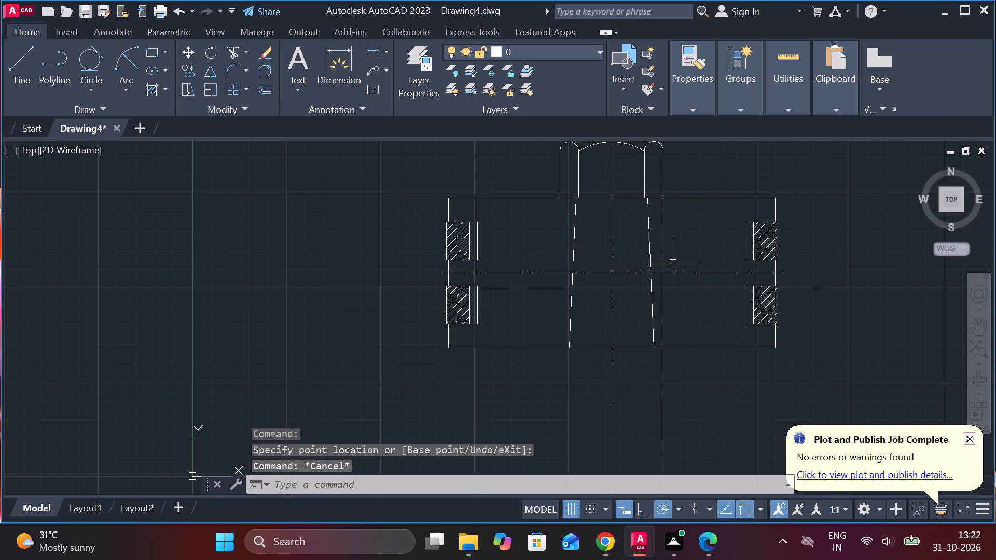
Draw a stem 35 wide and 45 deep below the hatched rectangle, starting 17.5 right of its bottom-edge midpoint and ending back on that edge.
{"action": "middle_click_drag", "start_coordinate": [692, 383], "coordinate": [699, 268]}
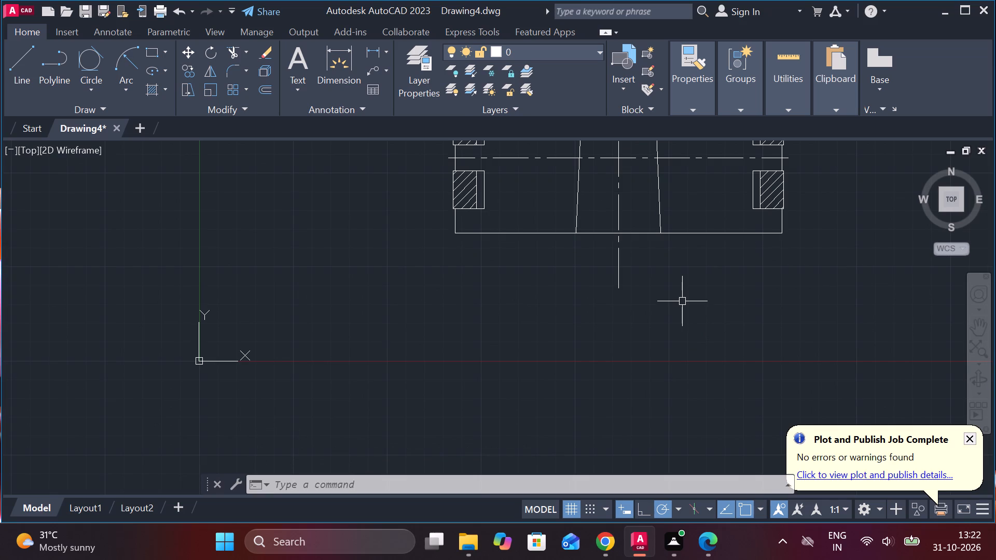
{"action": "key", "text": "l"}
{"action": "key", "text": "Return"}
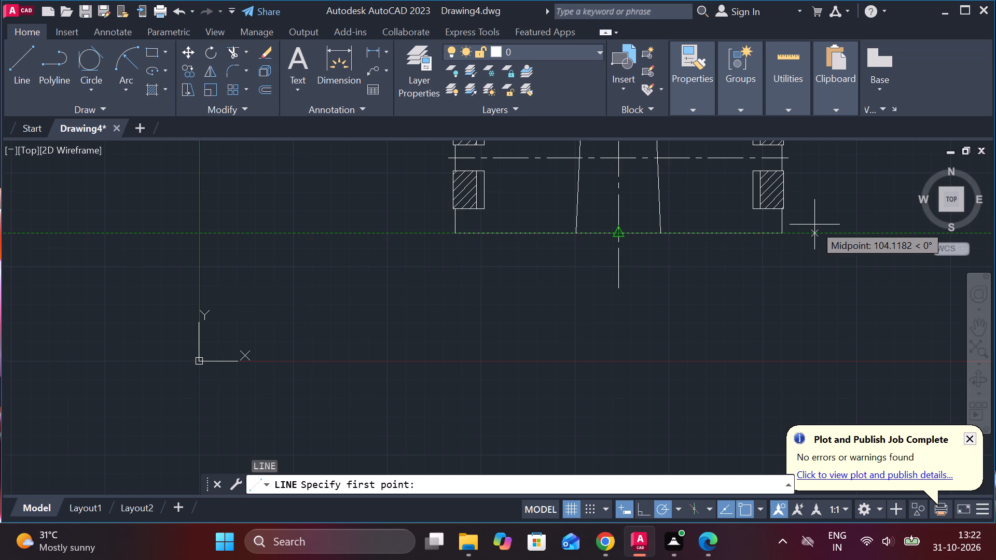
{"action": "type", "text": "17."}
{"action": "key", "text": "5"}
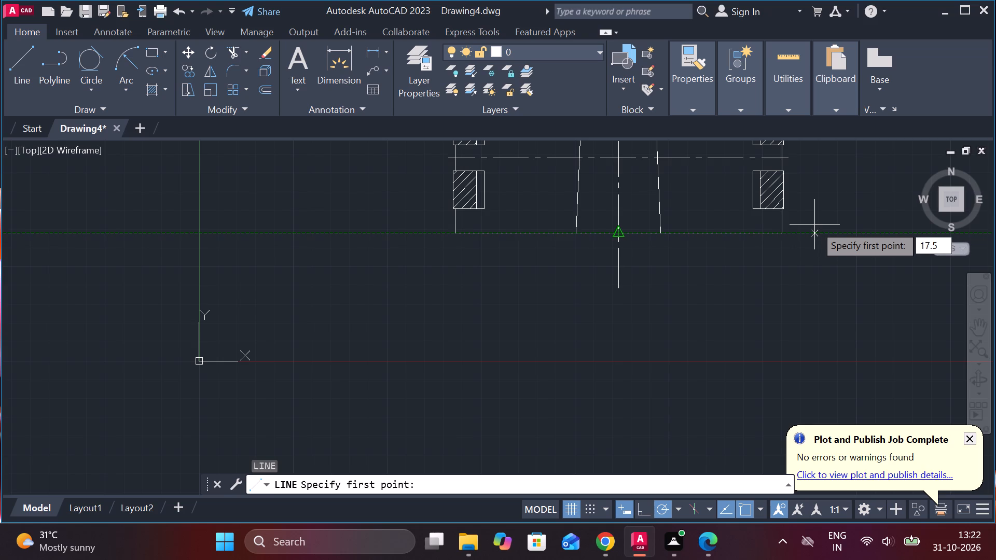
{"action": "key", "text": "Return"}
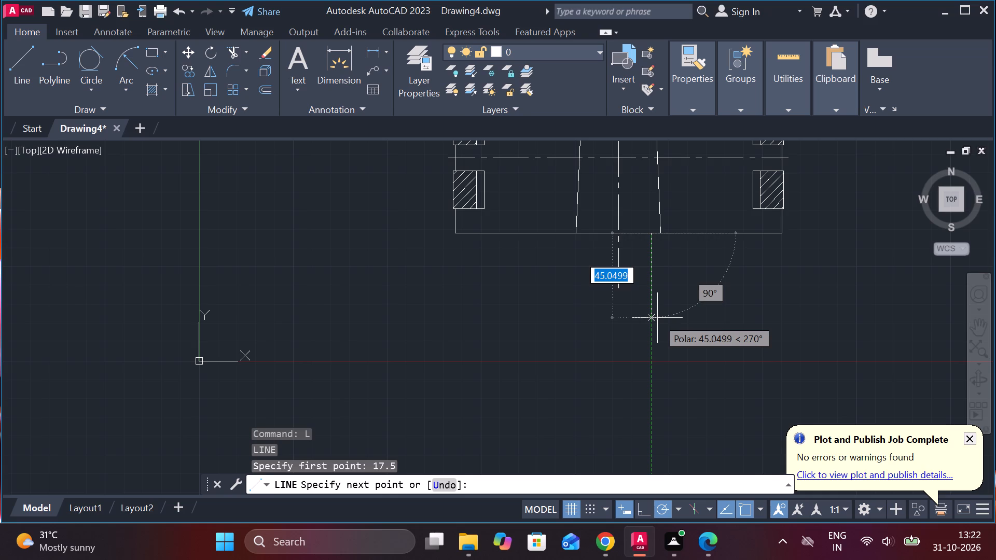
{"action": "type", "text": "45"}
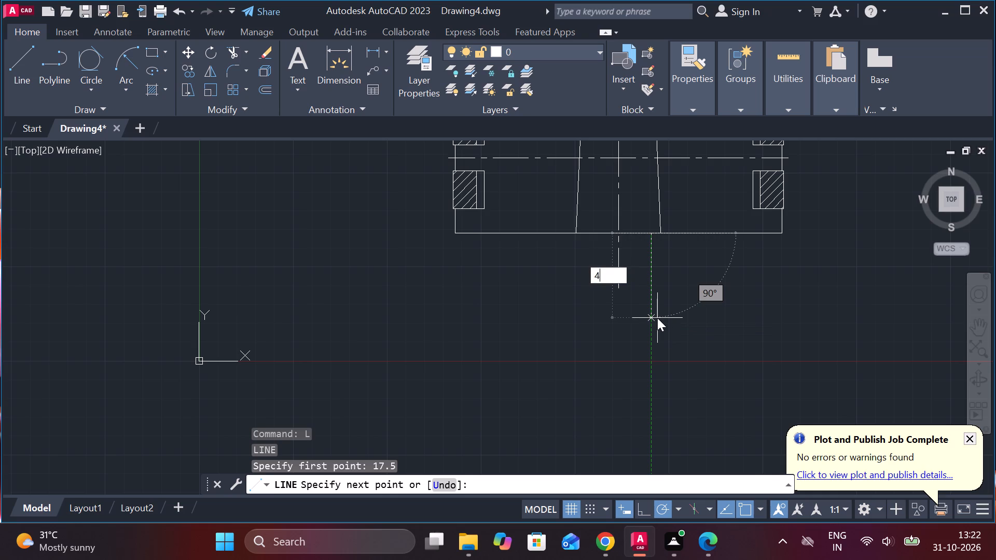
{"action": "key", "text": "space"}
{"action": "type", "text": "35"}
{"action": "key", "text": "space"}
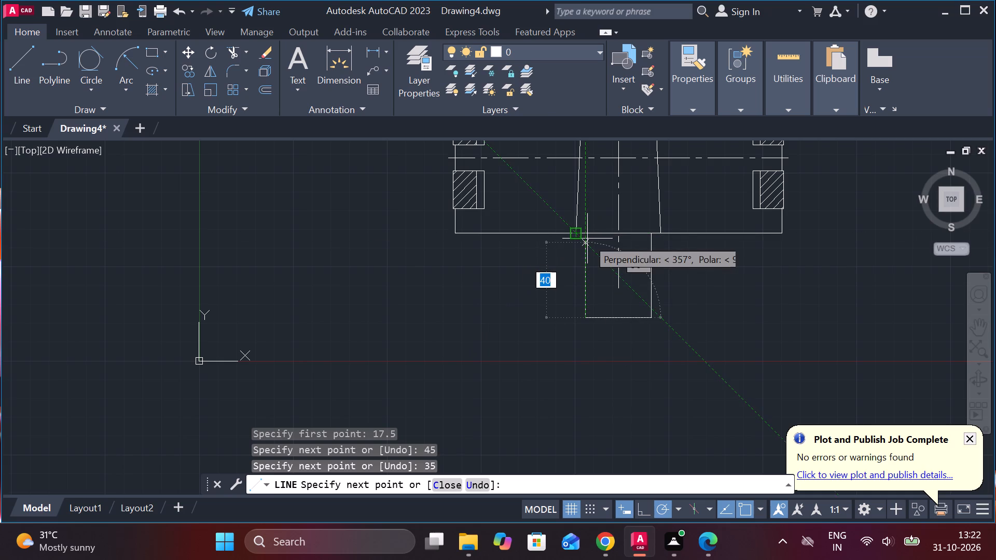
{"action": "scroll", "coordinate": [587, 235], "scroll_direction": "up", "scroll_amount": 2}
{"action": "left_click", "coordinate": [581, 228]}
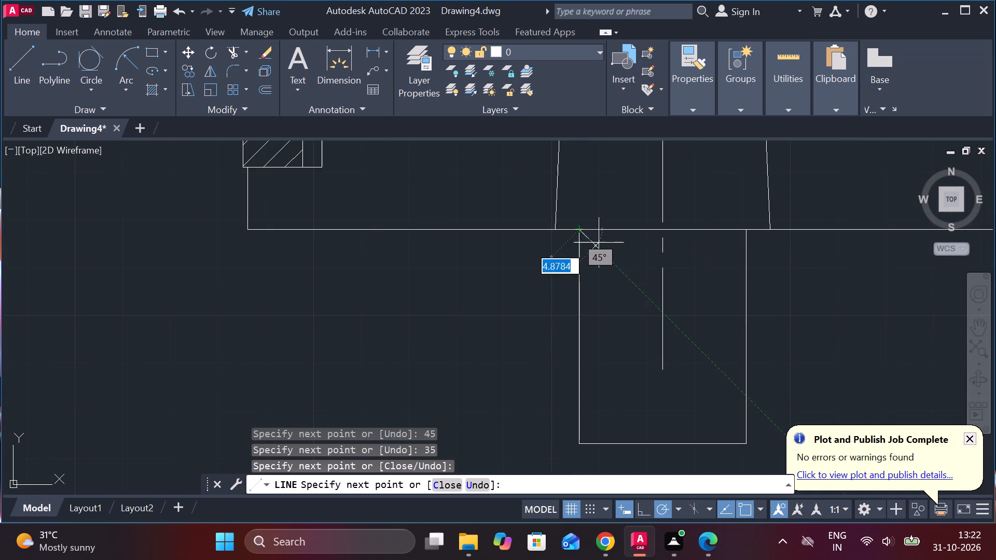
{"action": "key", "text": "Escape"}
Fillet both corners where the stem's sides meet the rectangle's bottom edge with radius 5 in No trim mode.
{"action": "scroll", "coordinate": [607, 261], "scroll_direction": "down", "scroll_amount": 2}
{"action": "scroll", "coordinate": [707, 272], "scroll_direction": "up", "scroll_amount": 2}
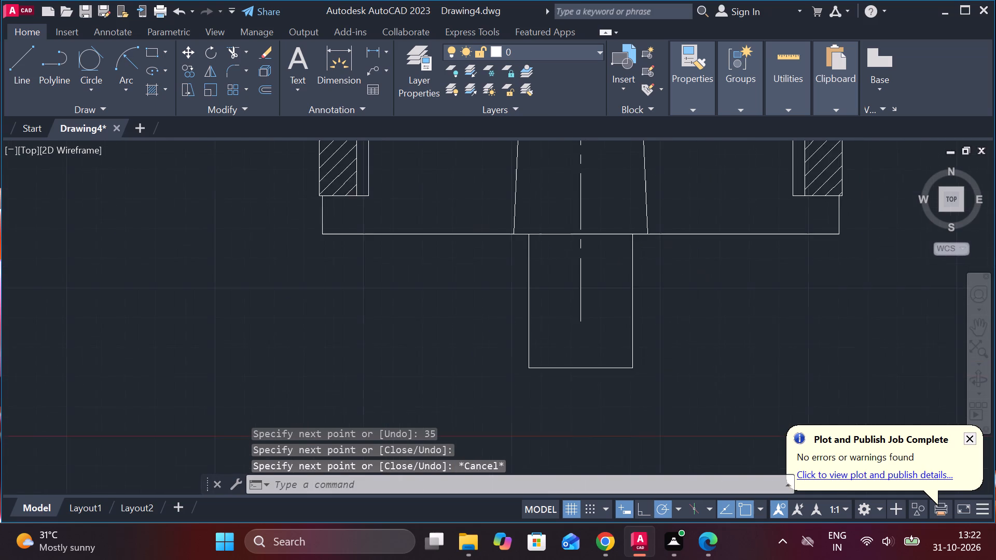
{"action": "key", "text": "d"}
{"action": "key", "text": "Escape"}
{"action": "type", "text": "F R"}
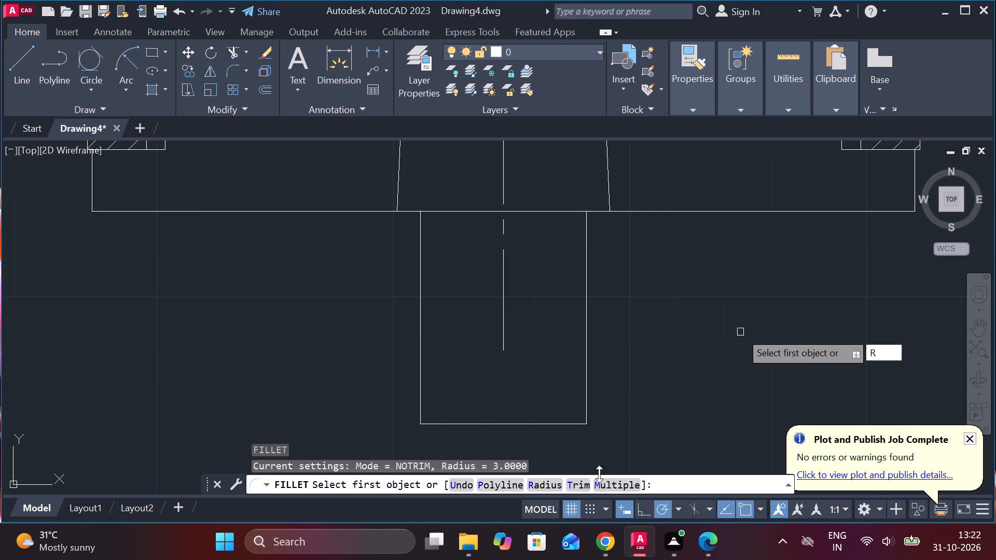
{"action": "left_click", "coordinate": [570, 485]}
{"action": "left_click", "coordinate": [503, 492]}
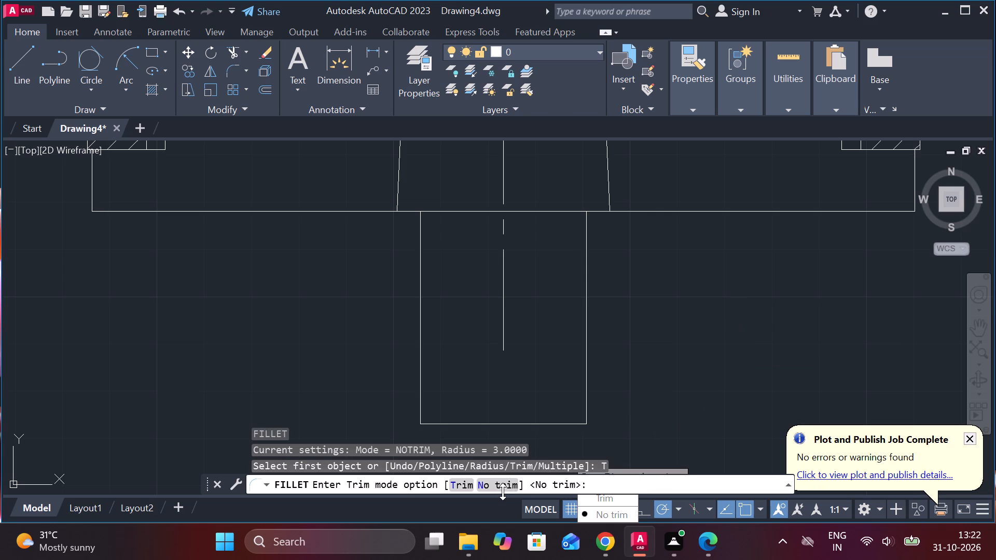
{"action": "left_click", "coordinate": [503, 484]}
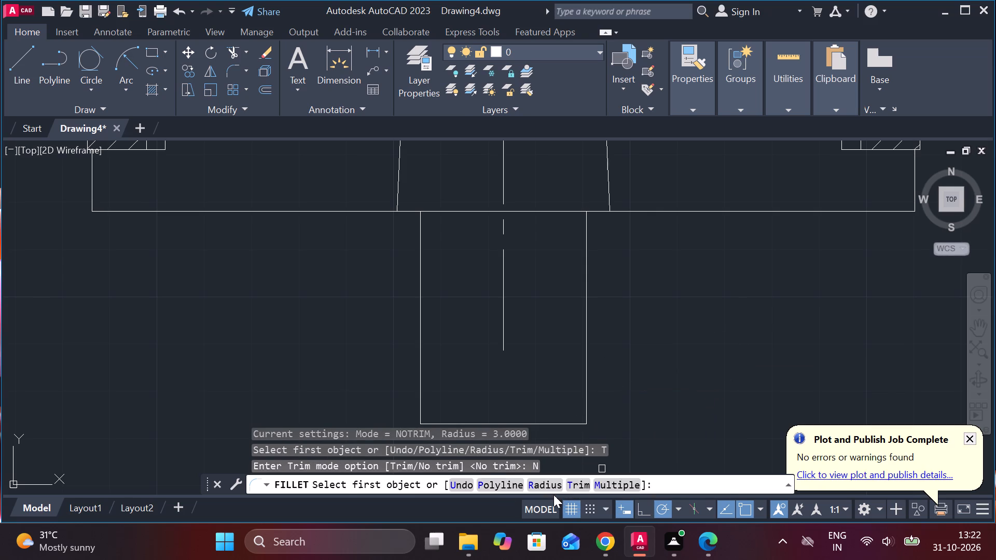
{"action": "left_click", "coordinate": [546, 481]}
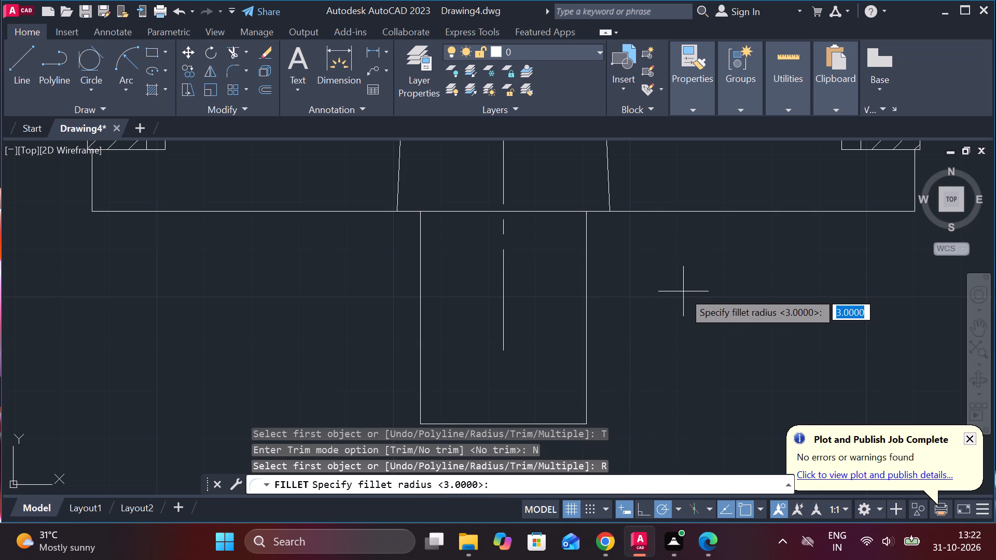
{"action": "type", "text": "5"}
{"action": "key", "text": "space"}
{"action": "left_click", "coordinate": [589, 229]}
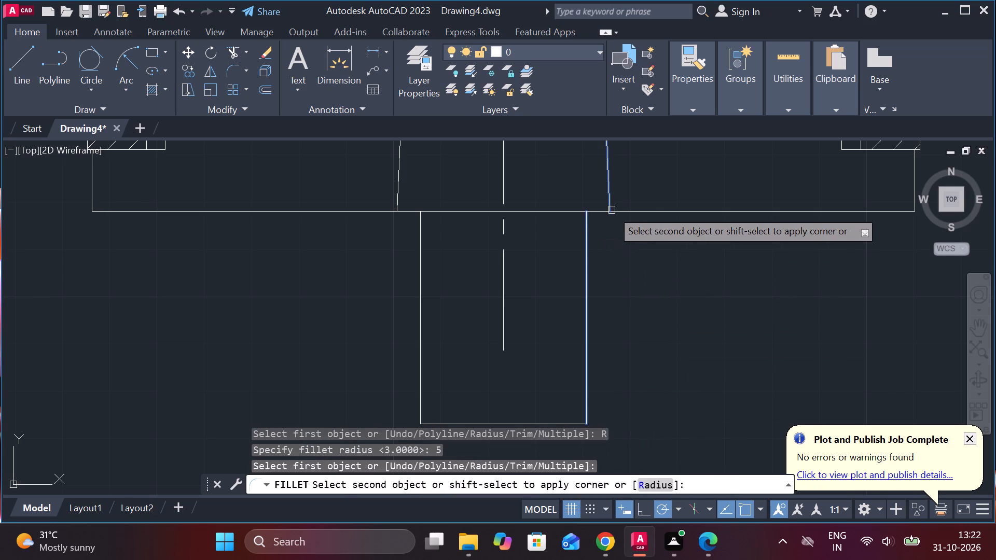
{"action": "left_click", "coordinate": [596, 210]}
{"action": "key", "text": "space"}
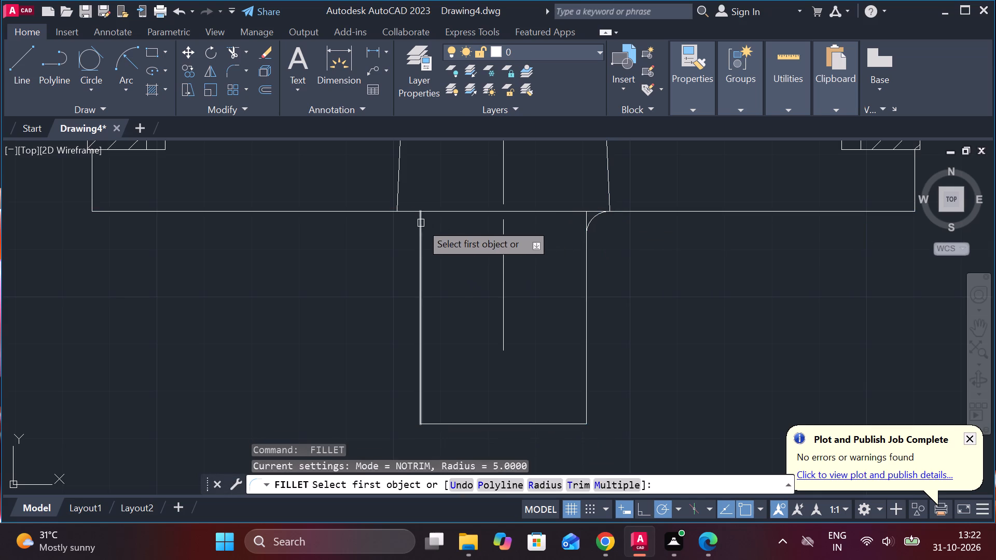
{"action": "left_click", "coordinate": [420, 223]}
{"action": "left_click", "coordinate": [414, 213]}
{"action": "scroll", "coordinate": [541, 236], "scroll_direction": "down", "scroll_amount": 3}
{"action": "scroll", "coordinate": [555, 271], "scroll_direction": "up", "scroll_amount": 1}
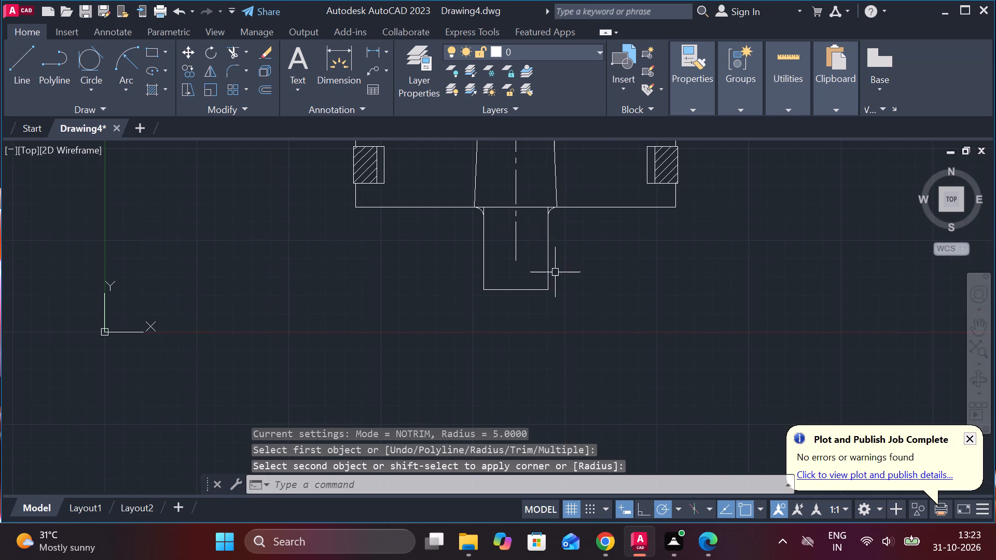
Stretch the vertical centre line's lower end to just below the stem's bottom edge.
{"action": "key", "text": "Escape"}
{"action": "left_click", "coordinate": [517, 241]}
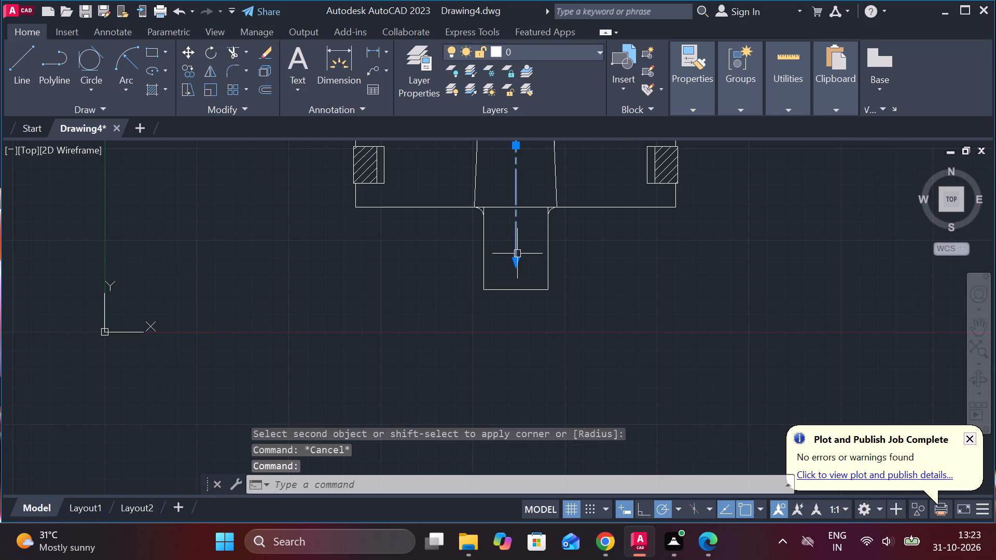
{"action": "left_click", "coordinate": [517, 265]}
{"action": "key", "text": "Escape"}
{"action": "left_click", "coordinate": [516, 259]}
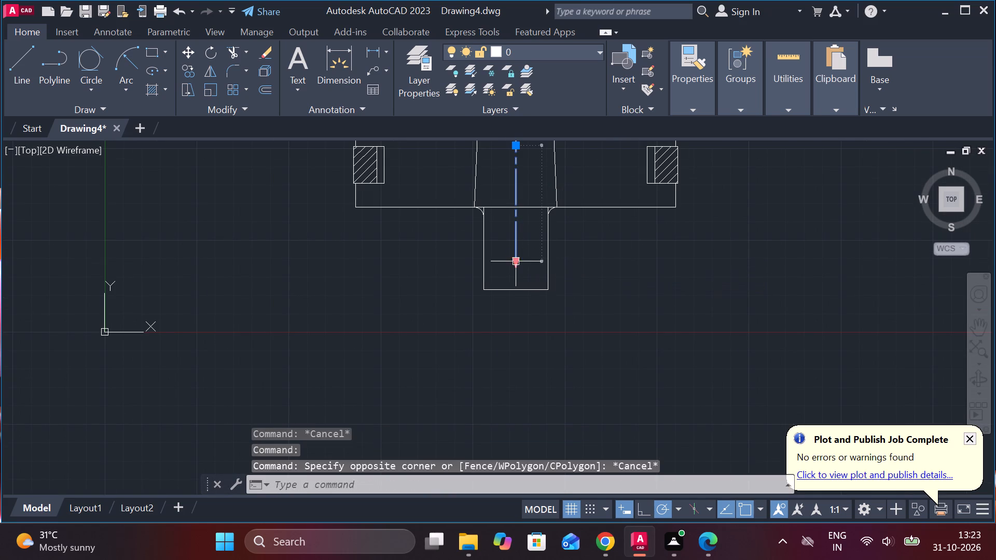
{"action": "left_click", "coordinate": [514, 306]}
{"action": "key", "text": "Escape"}
Copy the three break-line arcs from the top of the broken column's lower part to the midpoint of the stem's bottom edge.
{"action": "scroll", "coordinate": [677, 292], "scroll_direction": "down", "scroll_amount": 1}
{"action": "middle_click_drag", "start_coordinate": [705, 296], "coordinate": [701, 296]}
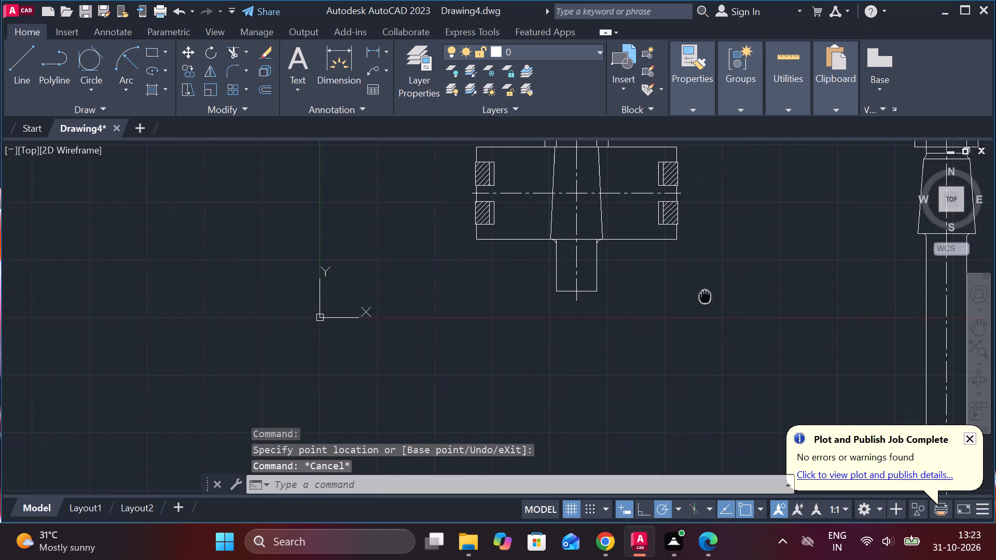
{"action": "middle_click_drag", "start_coordinate": [701, 296], "coordinate": [347, 201]}
{"action": "middle_click_drag", "start_coordinate": [651, 407], "coordinate": [677, 343]}
{"action": "scroll", "coordinate": [623, 375], "scroll_direction": "up", "scroll_amount": 3}
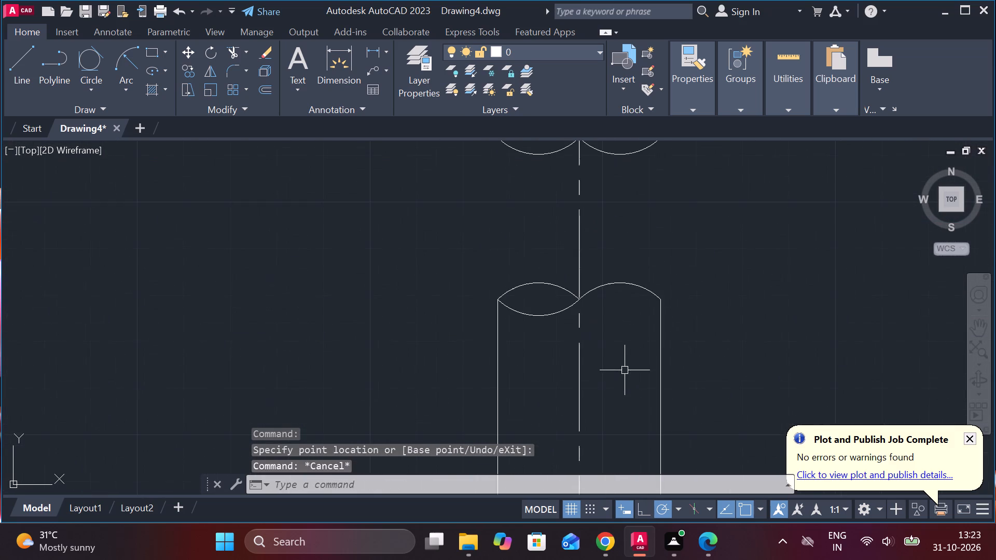
{"action": "left_click", "coordinate": [505, 321]}
{"action": "left_click", "coordinate": [529, 318]}
{"action": "left_click", "coordinate": [539, 322]}
{"action": "left_click", "coordinate": [538, 312]}
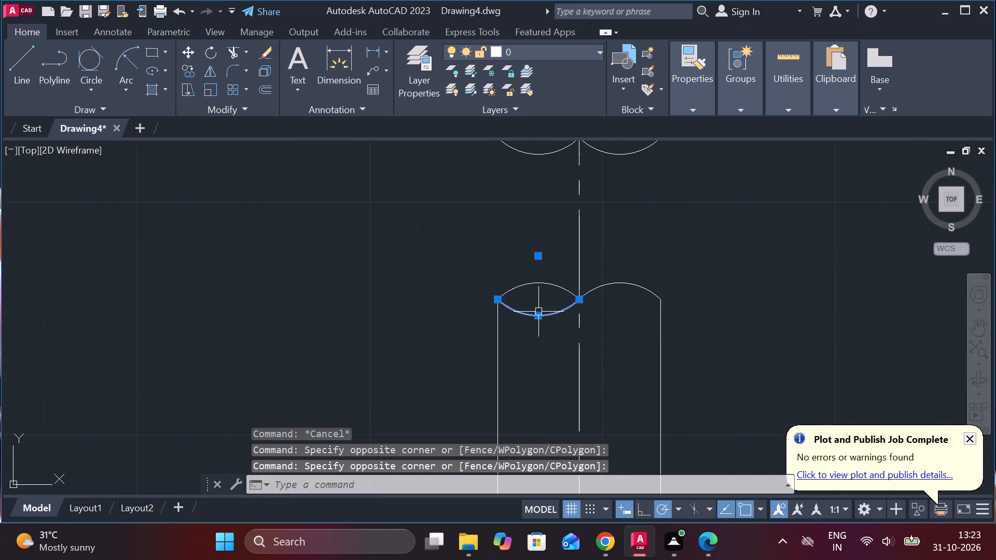
{"action": "left_click", "coordinate": [530, 281]}
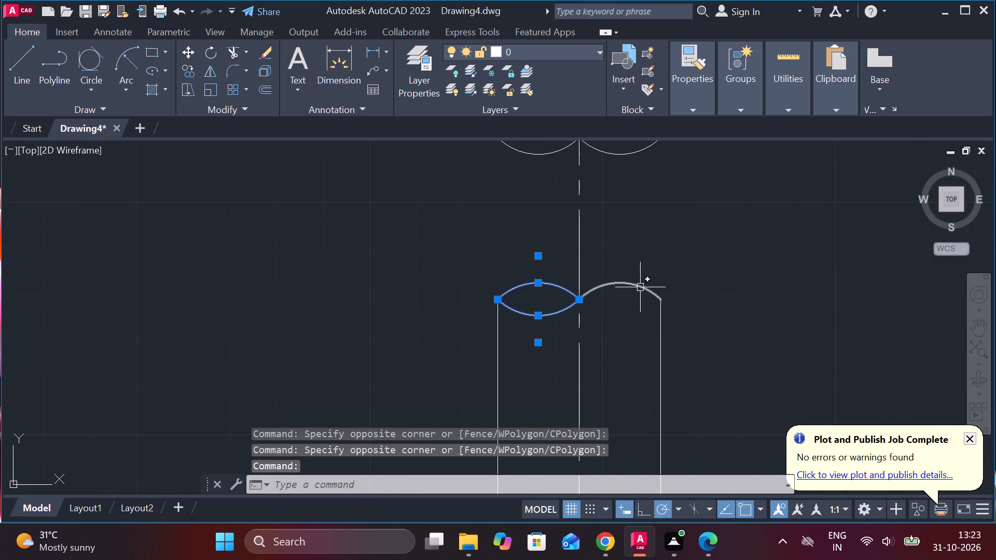
{"action": "left_click", "coordinate": [640, 287]}
{"action": "type", "text": "CO"}
{"action": "key", "text": "Return"}
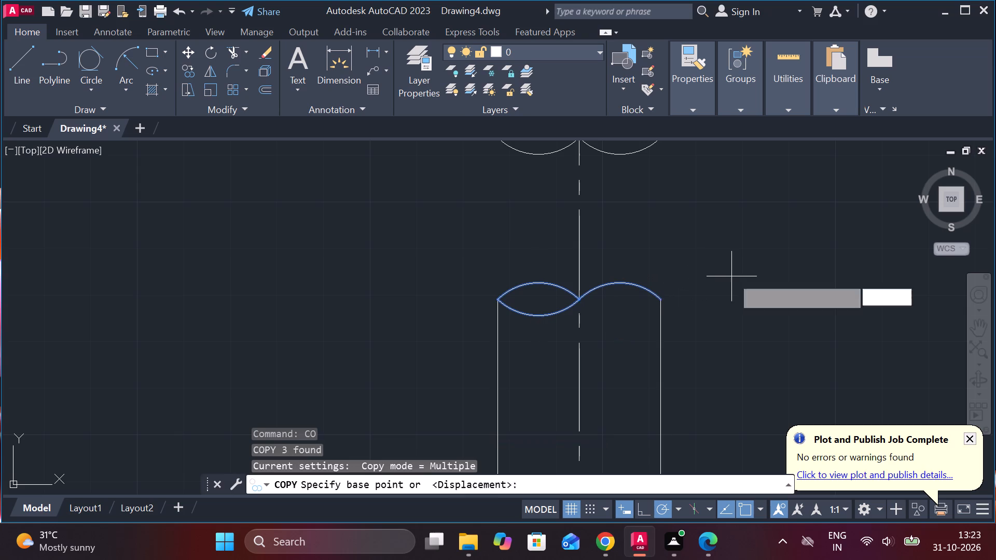
{"action": "left_click", "coordinate": [580, 302]}
{"action": "scroll", "coordinate": [588, 298], "scroll_direction": "down", "scroll_amount": 3}
{"action": "scroll", "coordinate": [420, 305], "scroll_direction": "down", "scroll_amount": 1}
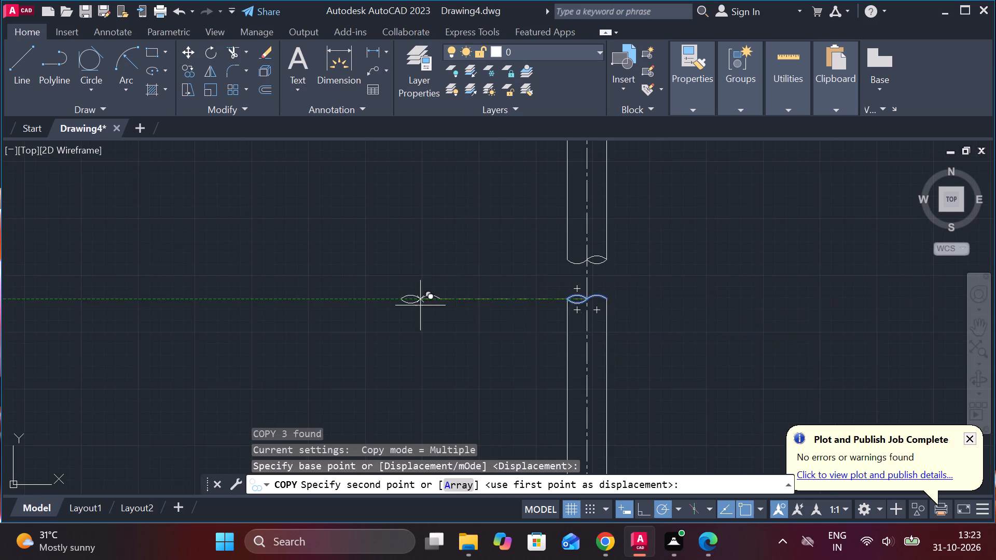
{"action": "scroll", "coordinate": [420, 305], "scroll_direction": "down", "scroll_amount": 2}
{"action": "middle_click_drag", "start_coordinate": [411, 297], "coordinate": [485, 307]}
{"action": "scroll", "coordinate": [448, 263], "scroll_direction": "up", "scroll_amount": 5}
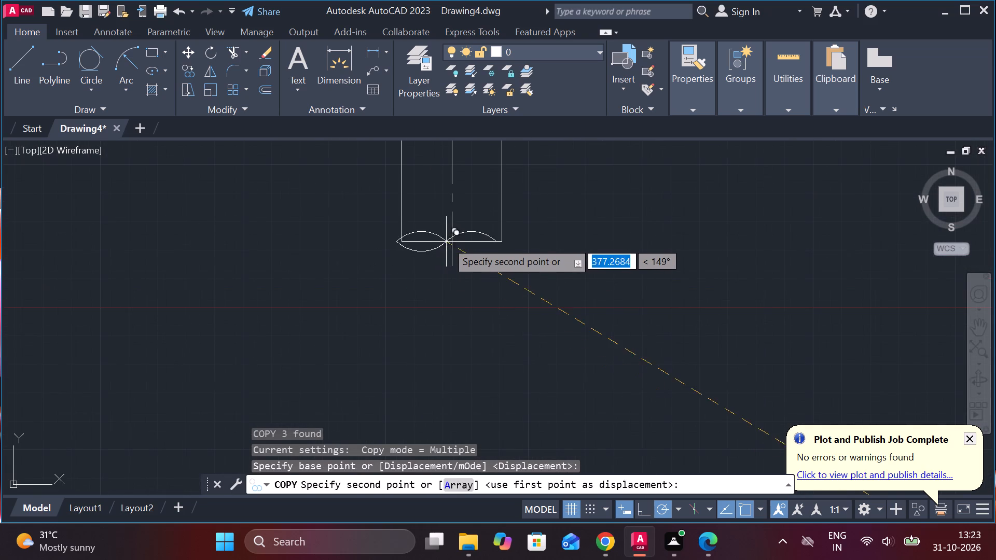
{"action": "left_click", "coordinate": [448, 238]}
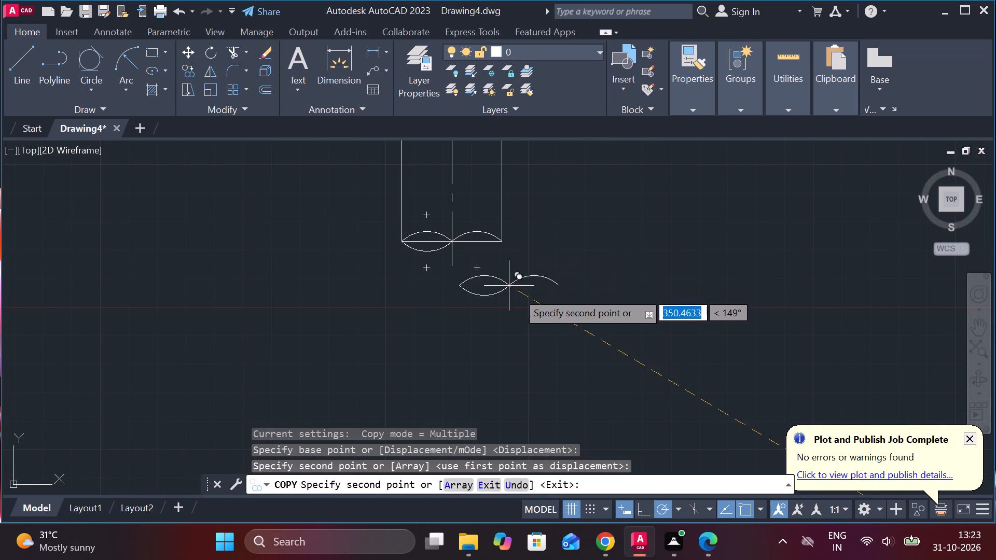
{"action": "key", "text": "Escape"}
Erase the straight bottom edge of the stem, keeping the break-line arcs.
{"action": "left_click", "coordinate": [469, 243]}
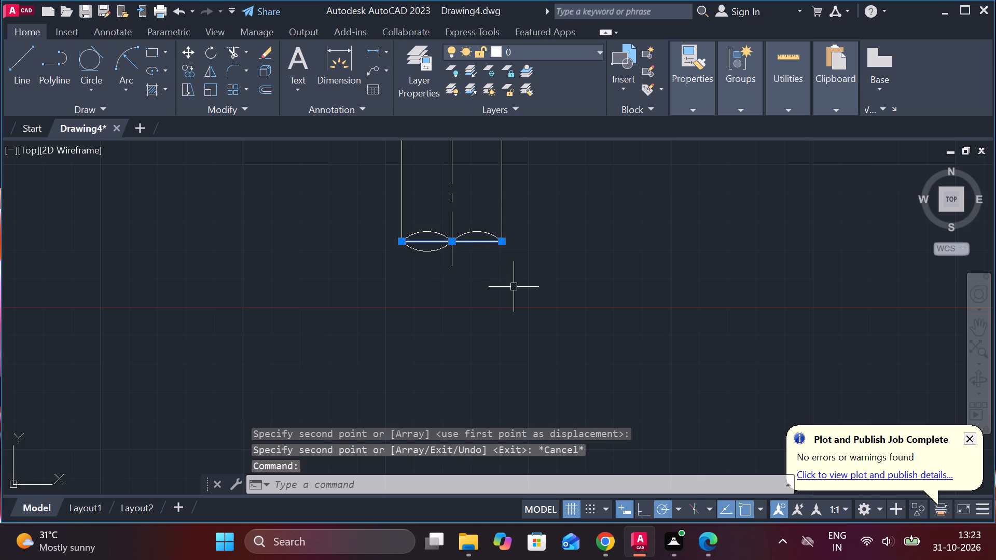
{"action": "type", "text": "E"}
{"action": "key", "text": "space"}
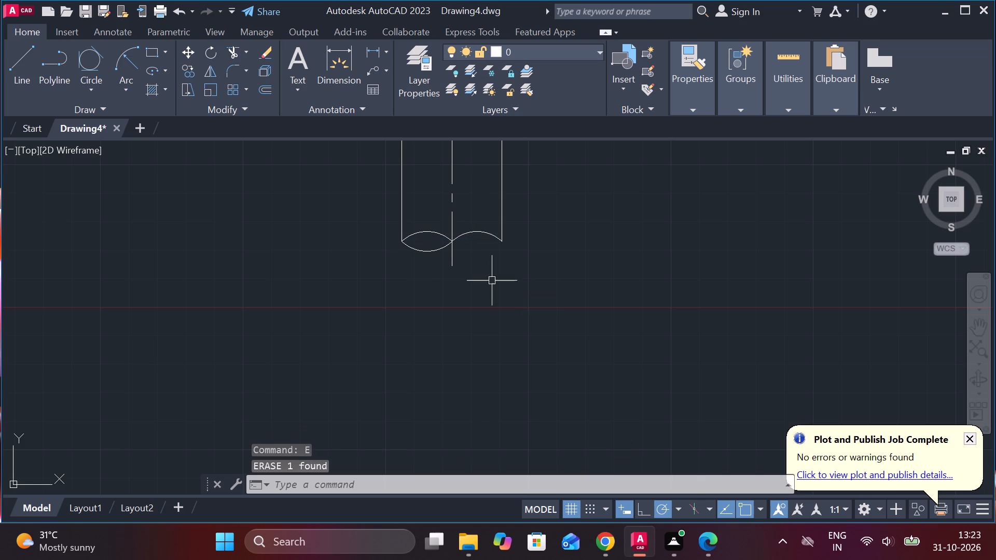
{"action": "scroll", "coordinate": [439, 221], "scroll_direction": "up", "scroll_amount": 1}
{"action": "scroll", "coordinate": [474, 259], "scroll_direction": "up", "scroll_amount": 1}
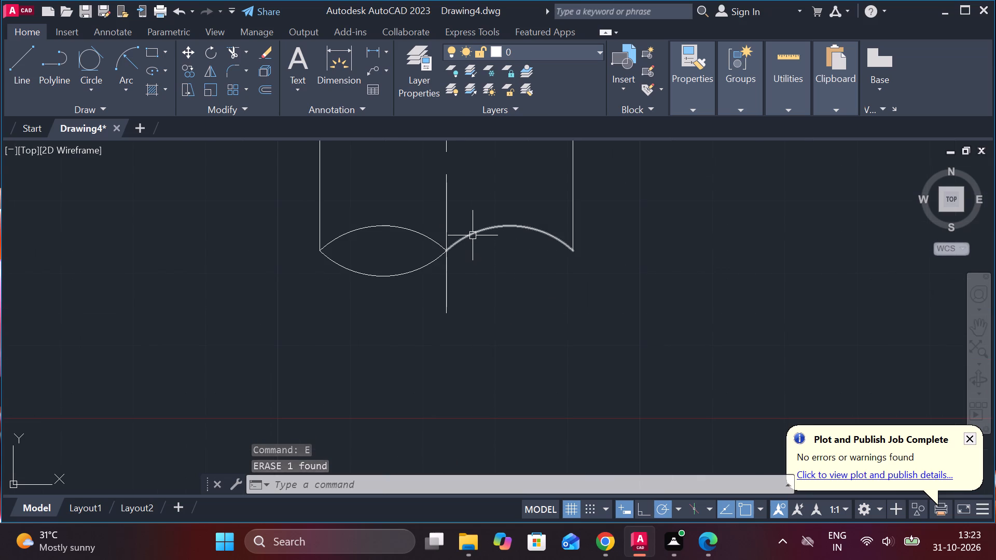
Erase the upper break-line arc on the right half of the stem's bottom end.
{"action": "left_click", "coordinate": [473, 235]}
{"action": "type", "text": "E"}
{"action": "key", "text": "space"}
{"action": "left_click", "coordinate": [409, 227]}
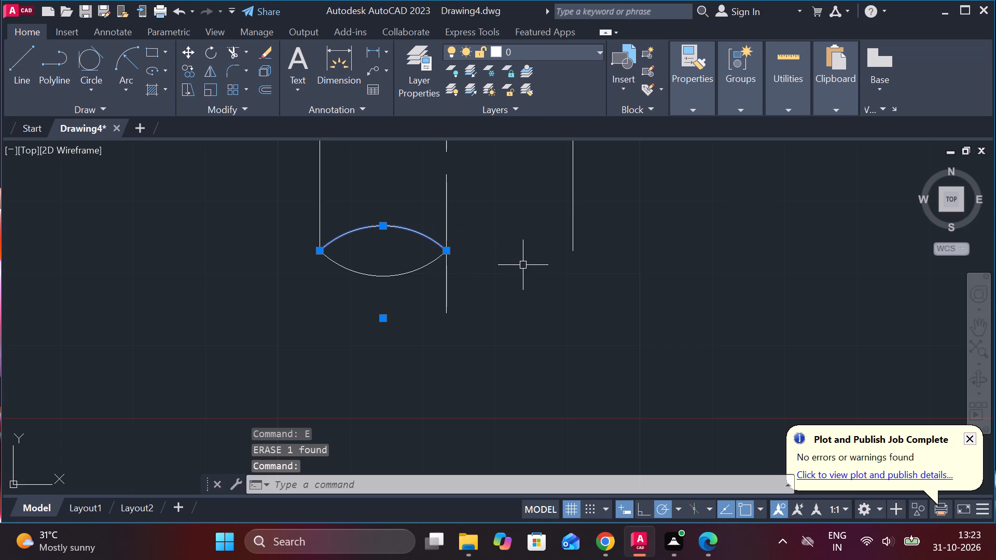
{"action": "key", "text": "Escape"}
Copy the lower break-line arc from the stem's left corner to the centre line, filling the right half of the stem's end.
{"action": "left_click", "coordinate": [404, 276]}
{"action": "type", "text": "CO"}
{"action": "key", "text": "Return"}
{"action": "left_click", "coordinate": [318, 246]}
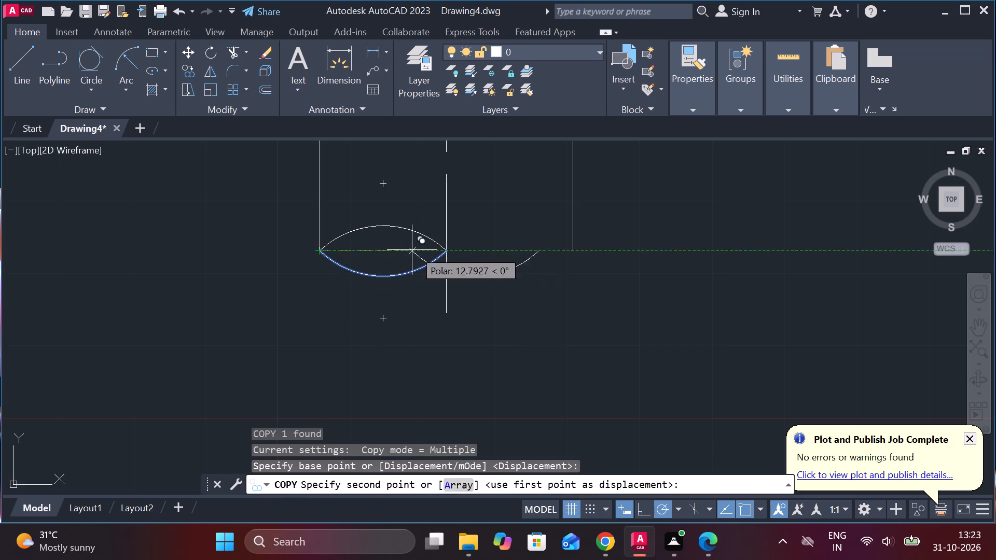
{"action": "left_click", "coordinate": [448, 247]}
{"action": "key", "text": "Escape"}
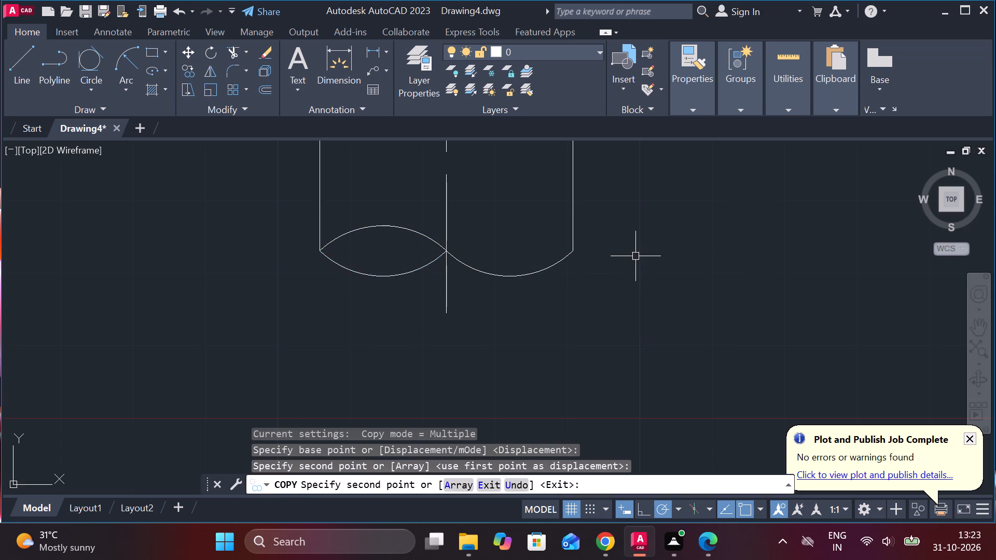
Draw a horizontal line 12 below the hatched rectangle's top edge, extending past both slanted sides of the central taper.
{"action": "scroll", "coordinate": [635, 256], "scroll_direction": "down", "scroll_amount": 4}
{"action": "middle_click_drag", "start_coordinate": [686, 253], "coordinate": [604, 379]}
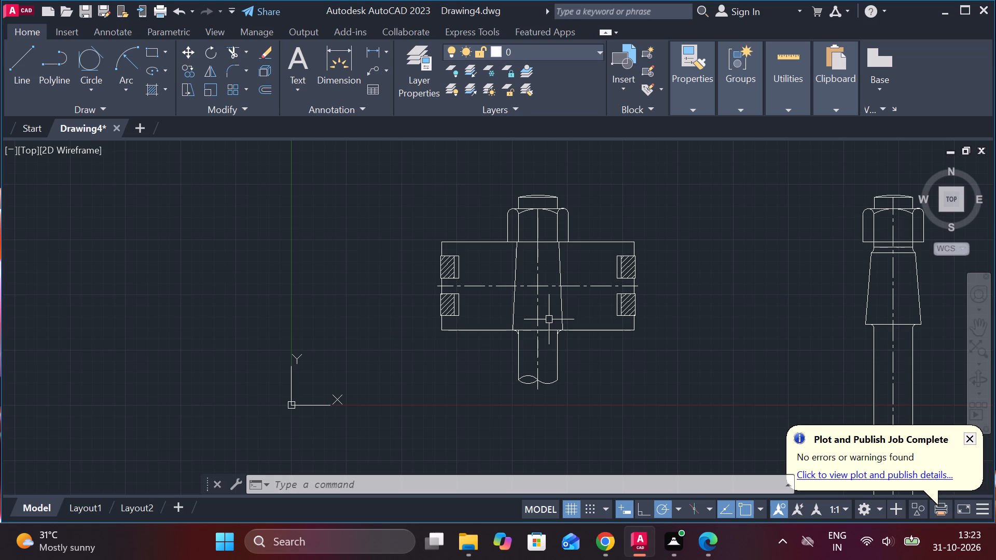
{"action": "scroll", "coordinate": [541, 281], "scroll_direction": "up", "scroll_amount": 2}
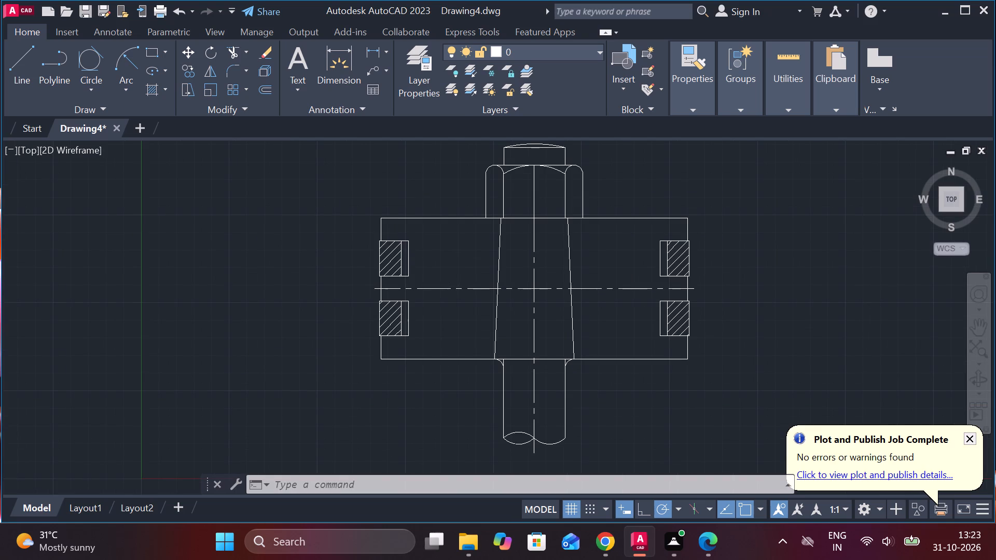
{"action": "key", "text": "l"}
{"action": "key", "text": "Return"}
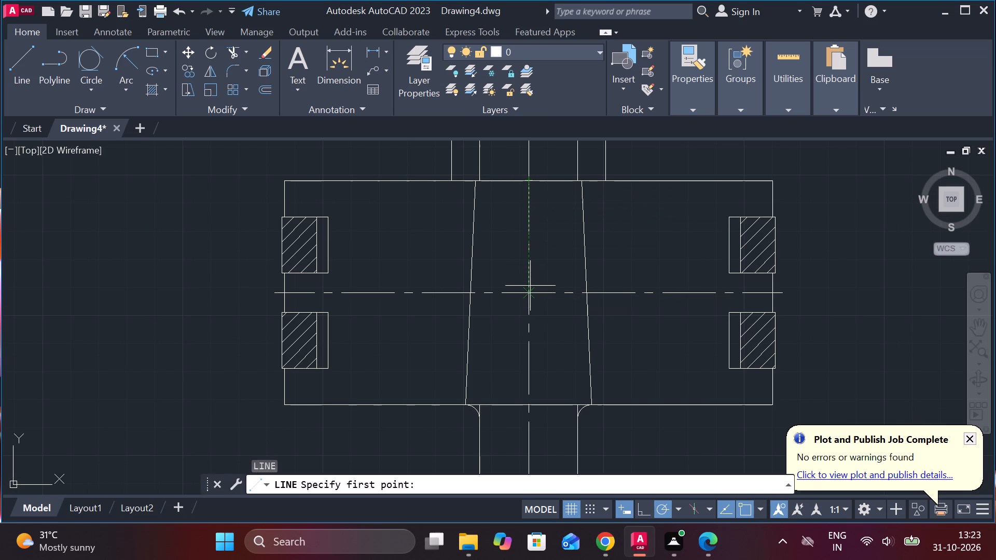
{"action": "type", "text": "12"}
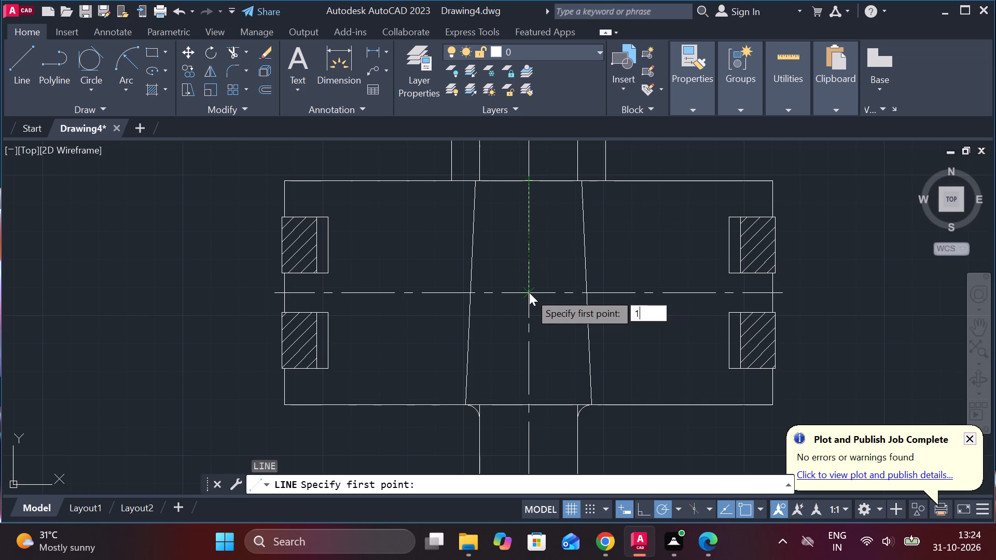
{"action": "key", "text": "space"}
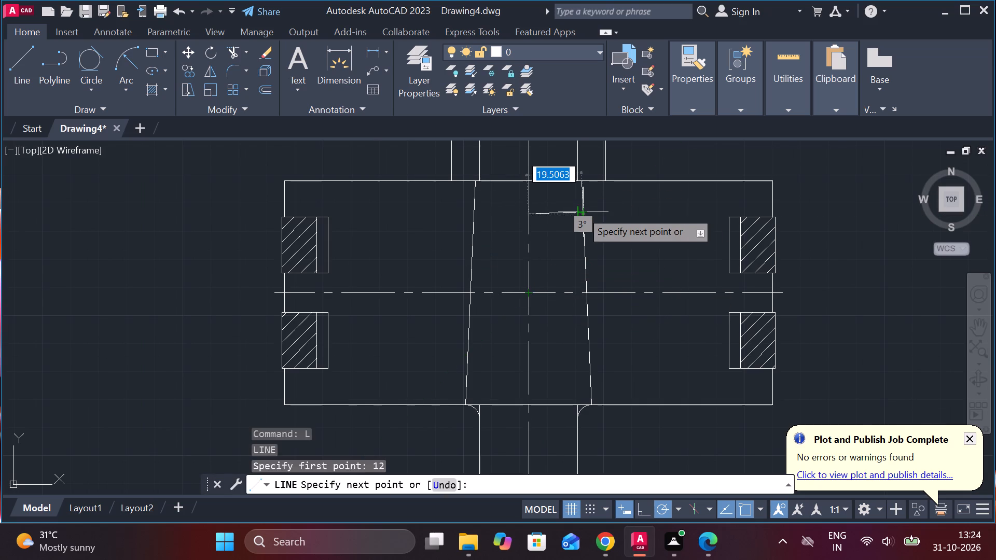
{"action": "scroll", "coordinate": [581, 211], "scroll_direction": "up", "scroll_amount": 1}
{"action": "left_click", "coordinate": [617, 218]}
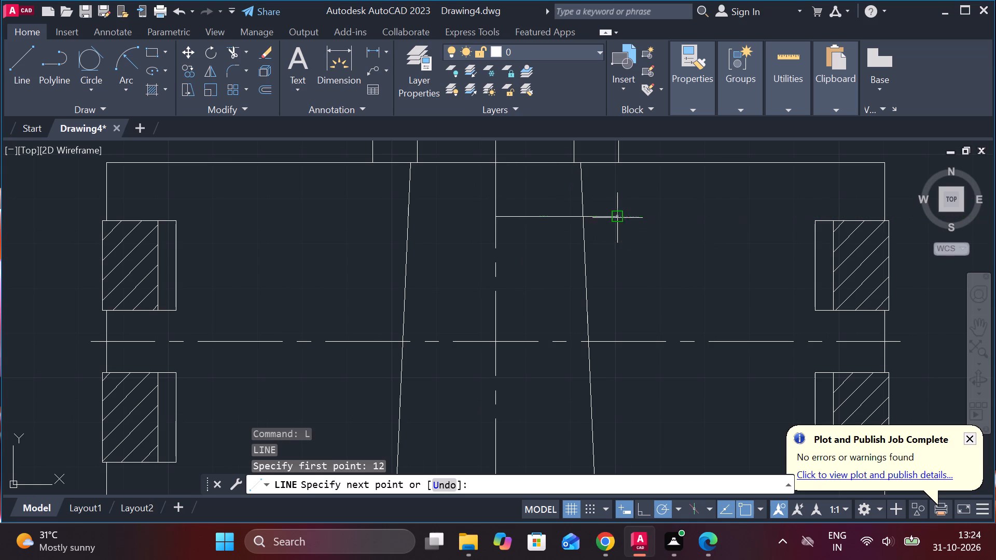
{"action": "key", "text": "Escape"}
{"action": "left_click", "coordinate": [556, 214]}
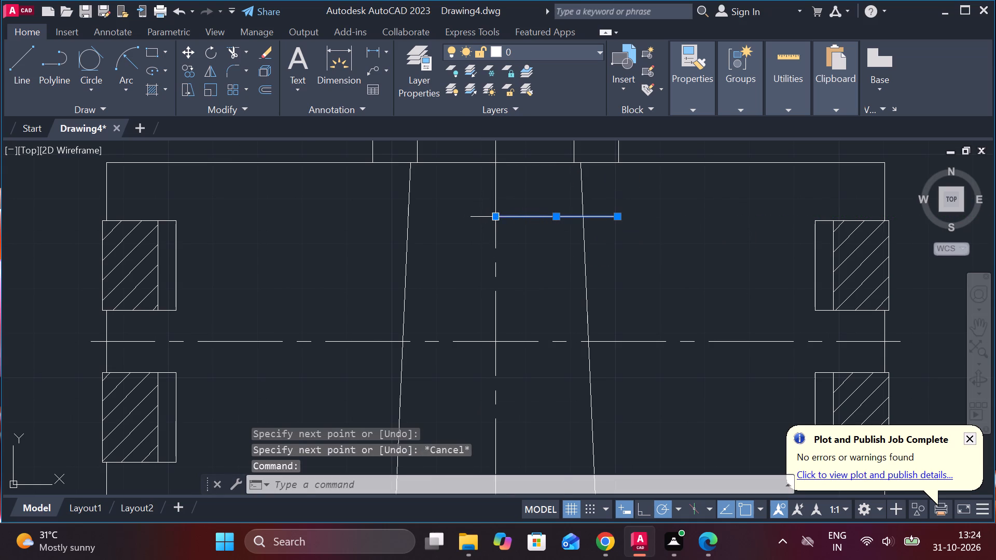
{"action": "left_click", "coordinate": [495, 217]}
{"action": "left_click", "coordinate": [353, 214]}
{"action": "key", "text": "Escape"}
Trim both ends of the horizontal line back to the taper's slanted sides.
{"action": "type", "text": "TR"}
{"action": "key", "text": "space"}
{"action": "left_click", "coordinate": [388, 217]}
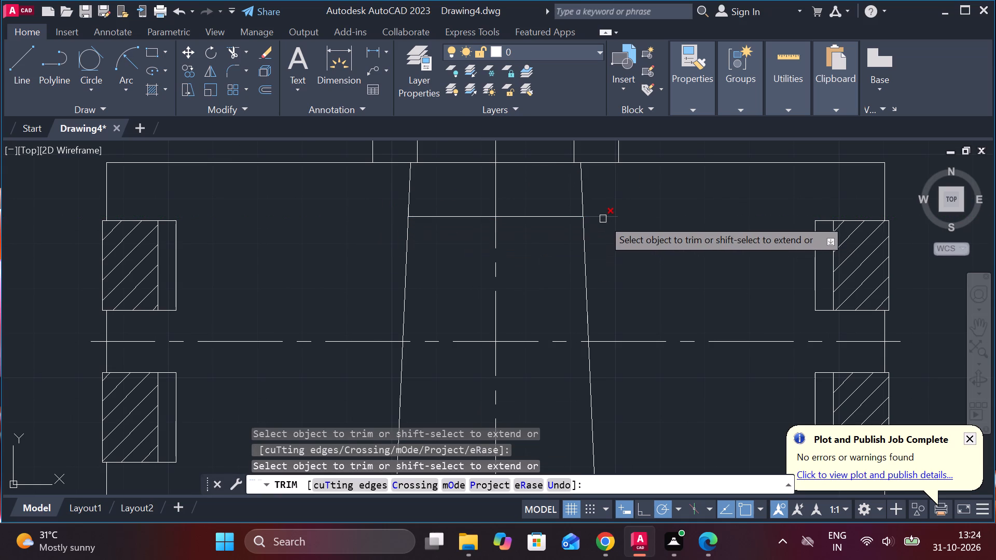
{"action": "left_click", "coordinate": [603, 219]}
{"action": "key", "text": "Escape"}
Stretch the two inner vertical bolt lines down 12 from the rectangle's top edge to the horizontal line inside the taper.
{"action": "scroll", "coordinate": [626, 225], "scroll_direction": "down", "scroll_amount": 1}
{"action": "scroll", "coordinate": [530, 206], "scroll_direction": "up", "scroll_amount": 1}
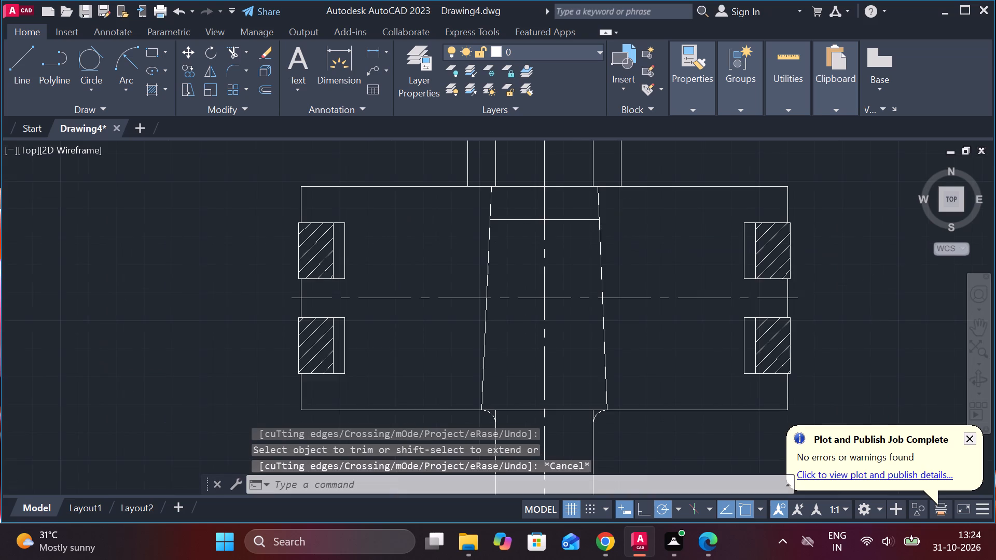
{"action": "scroll", "coordinate": [530, 206], "scroll_direction": "up", "scroll_amount": 1}
{"action": "middle_click_drag", "start_coordinate": [516, 209], "coordinate": [523, 288]}
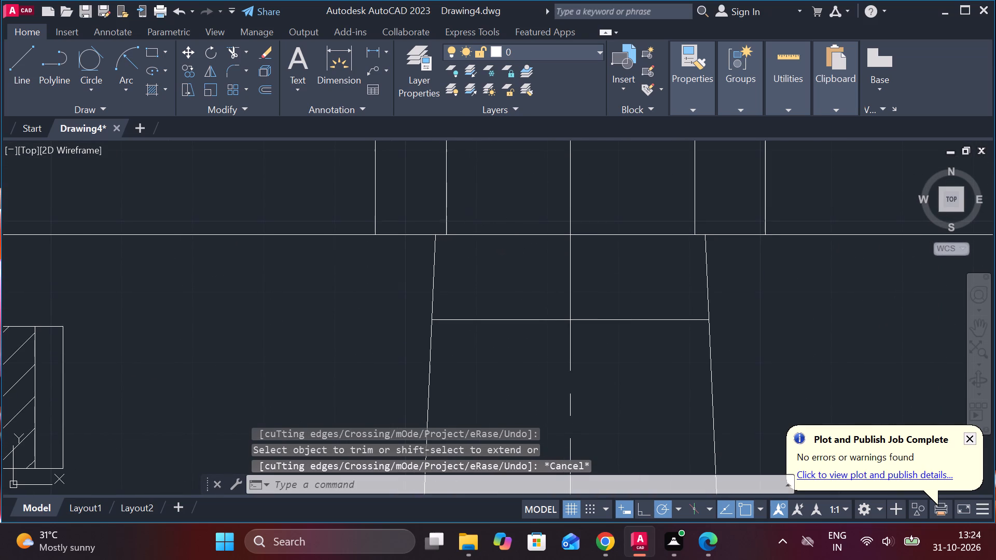
{"action": "left_click", "coordinate": [445, 213]}
{"action": "left_click", "coordinate": [445, 236]}
{"action": "left_click", "coordinate": [446, 313]}
{"action": "key", "text": "Escape"}
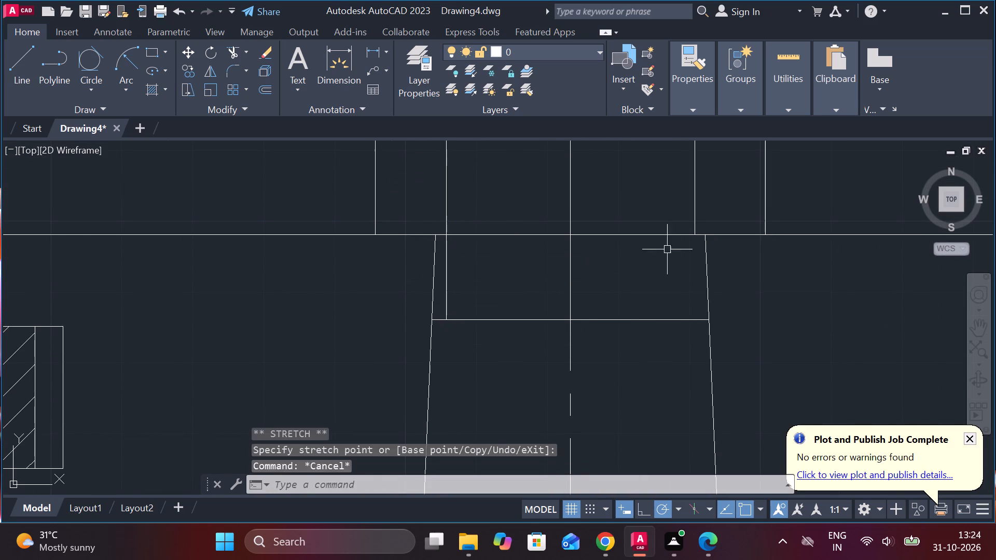
{"action": "key", "text": "space"}
{"action": "key", "text": "Escape"}
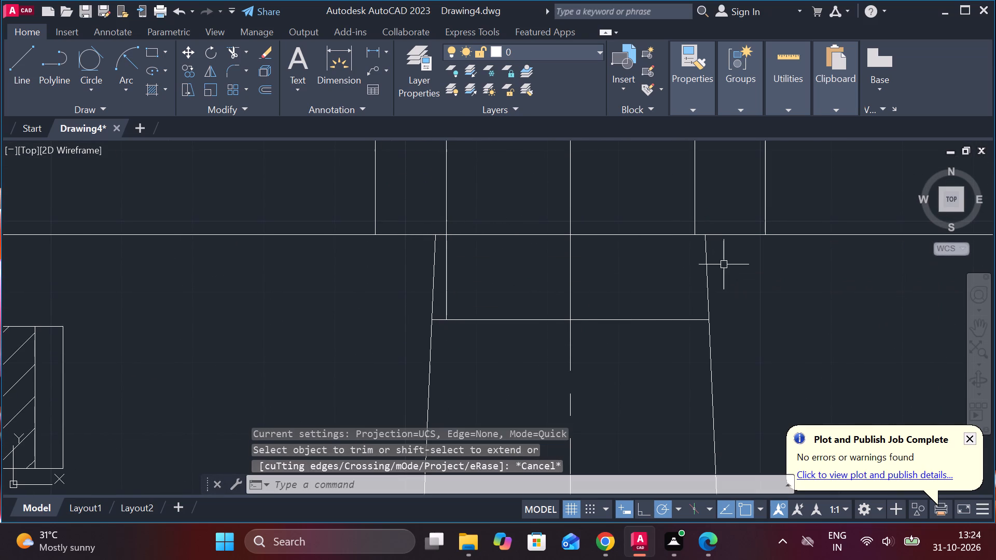
{"action": "left_click", "coordinate": [695, 204]}
{"action": "left_click", "coordinate": [695, 231]}
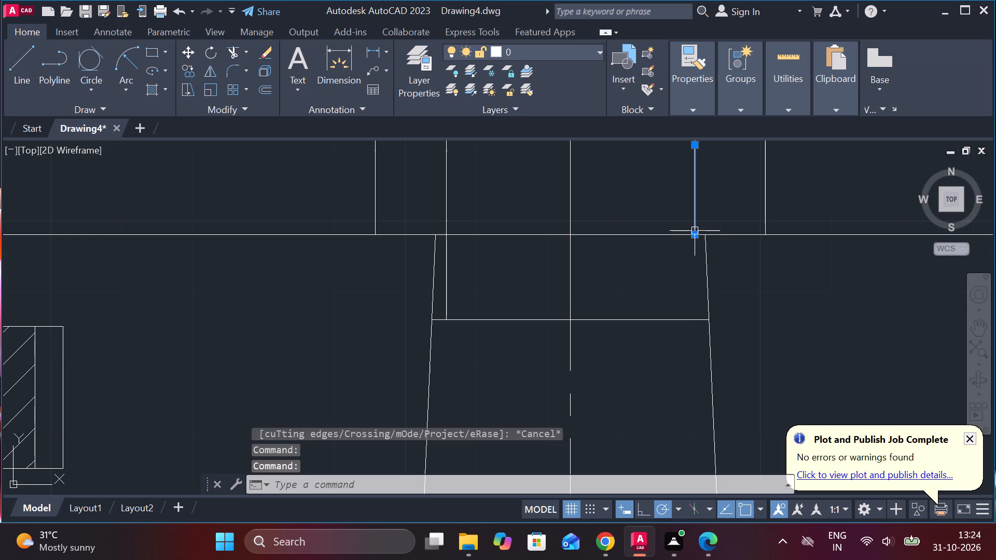
{"action": "left_click", "coordinate": [693, 236]}
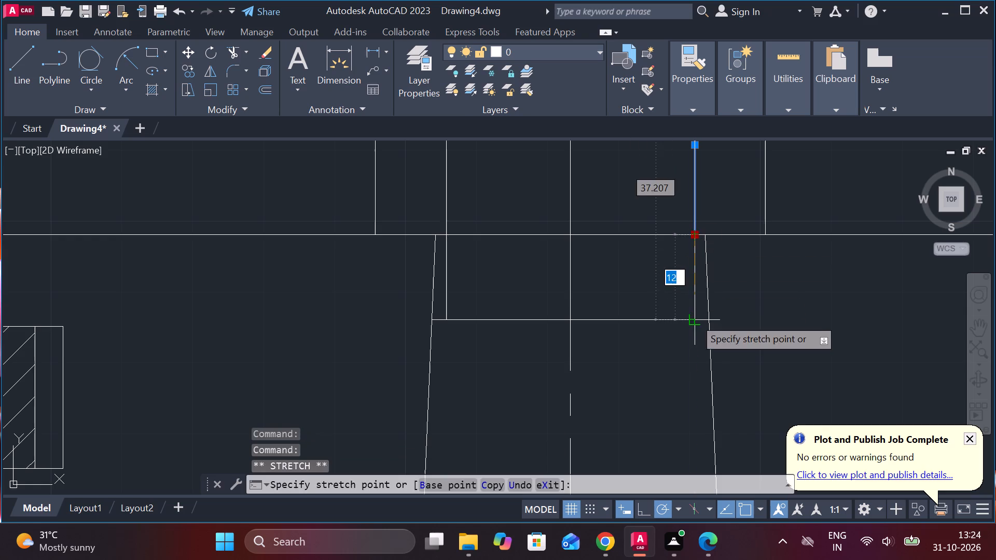
{"action": "left_click", "coordinate": [697, 325]}
{"action": "key", "text": "Escape"}
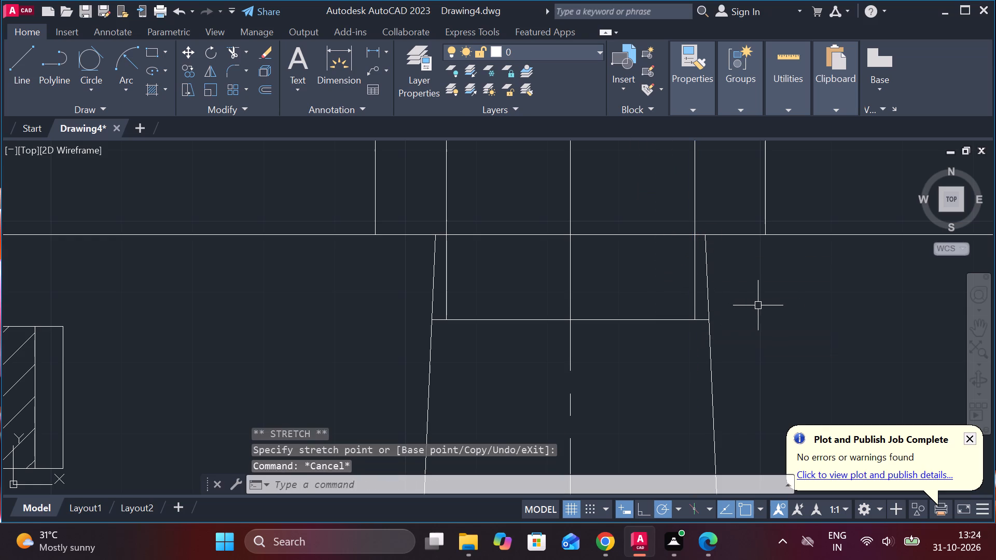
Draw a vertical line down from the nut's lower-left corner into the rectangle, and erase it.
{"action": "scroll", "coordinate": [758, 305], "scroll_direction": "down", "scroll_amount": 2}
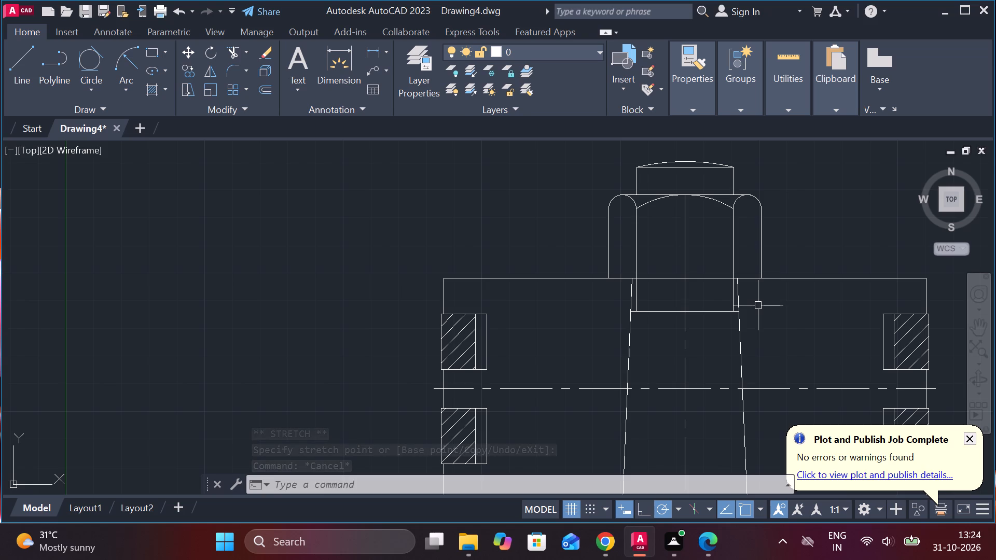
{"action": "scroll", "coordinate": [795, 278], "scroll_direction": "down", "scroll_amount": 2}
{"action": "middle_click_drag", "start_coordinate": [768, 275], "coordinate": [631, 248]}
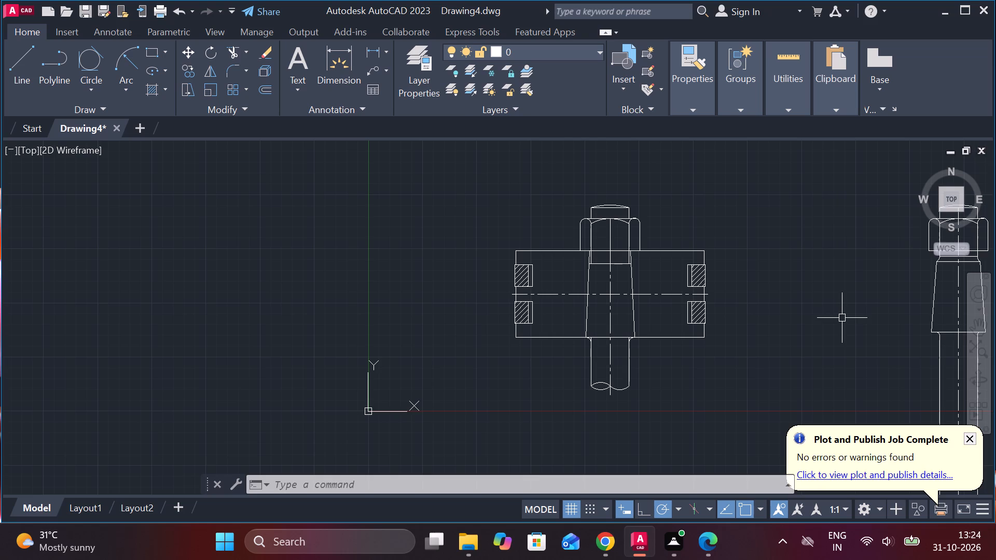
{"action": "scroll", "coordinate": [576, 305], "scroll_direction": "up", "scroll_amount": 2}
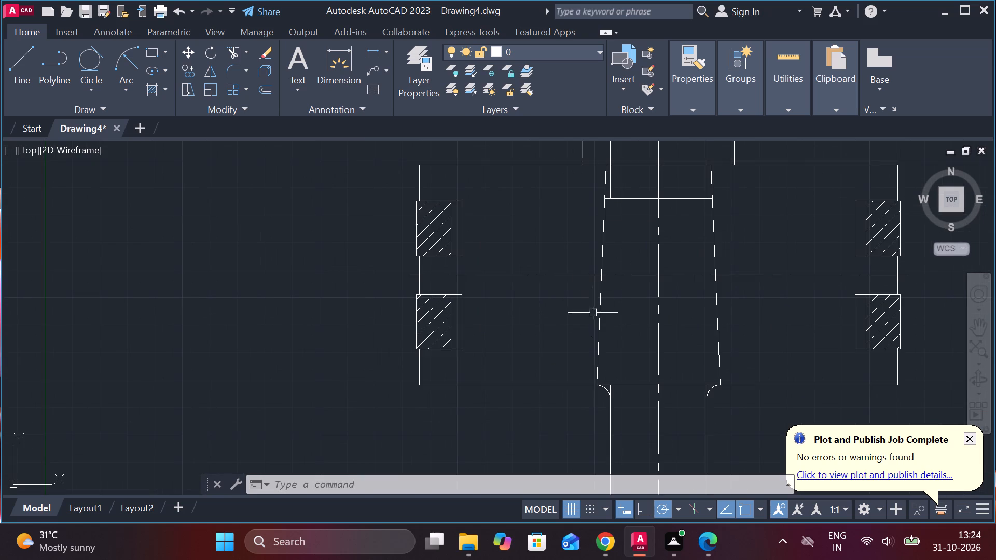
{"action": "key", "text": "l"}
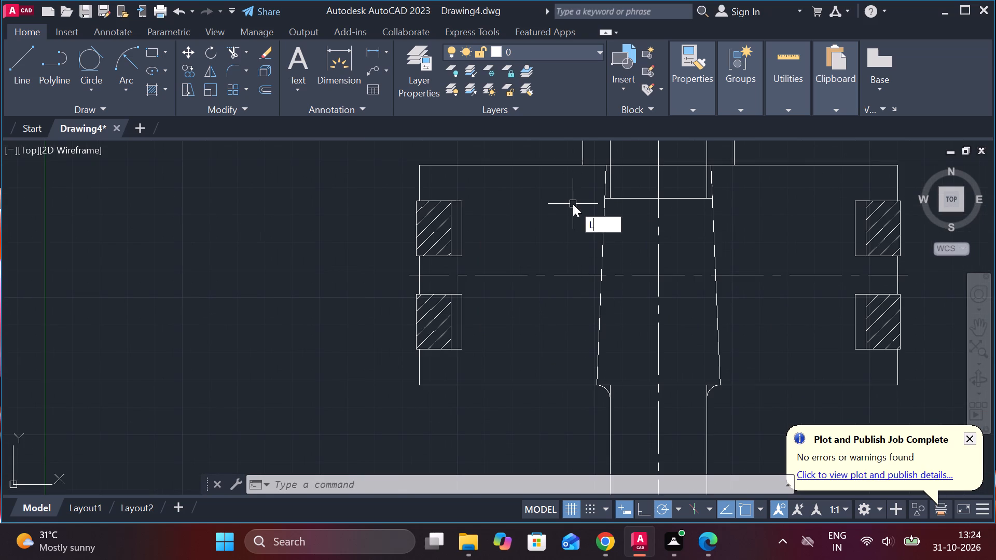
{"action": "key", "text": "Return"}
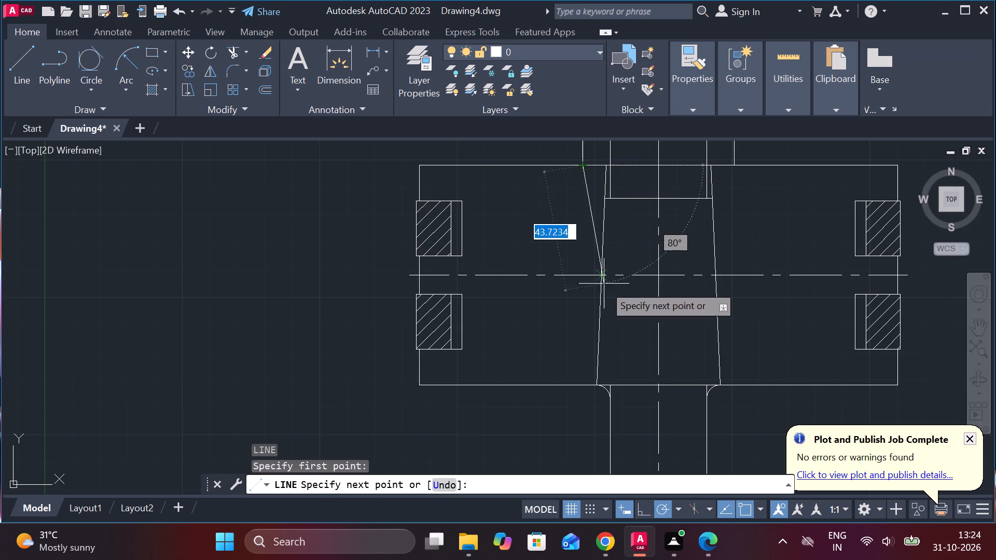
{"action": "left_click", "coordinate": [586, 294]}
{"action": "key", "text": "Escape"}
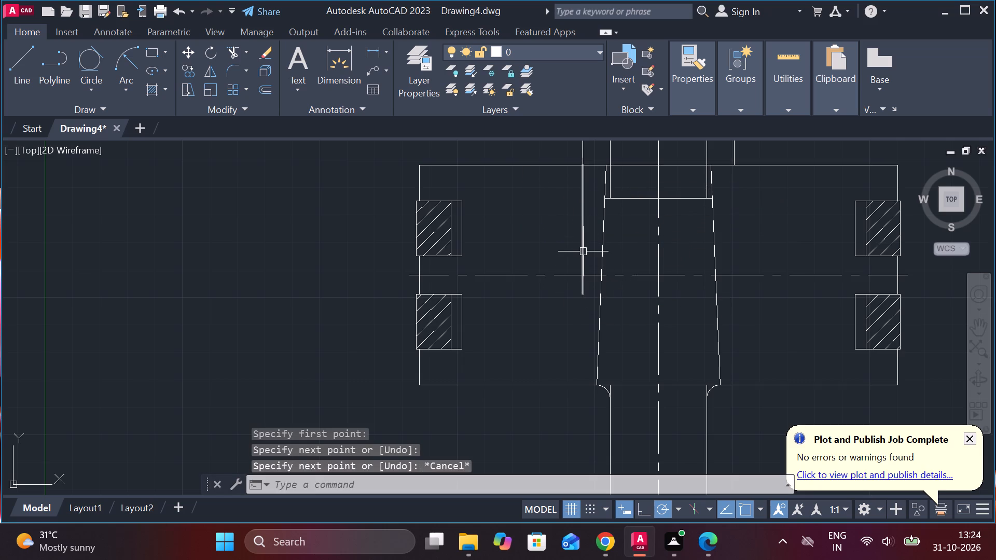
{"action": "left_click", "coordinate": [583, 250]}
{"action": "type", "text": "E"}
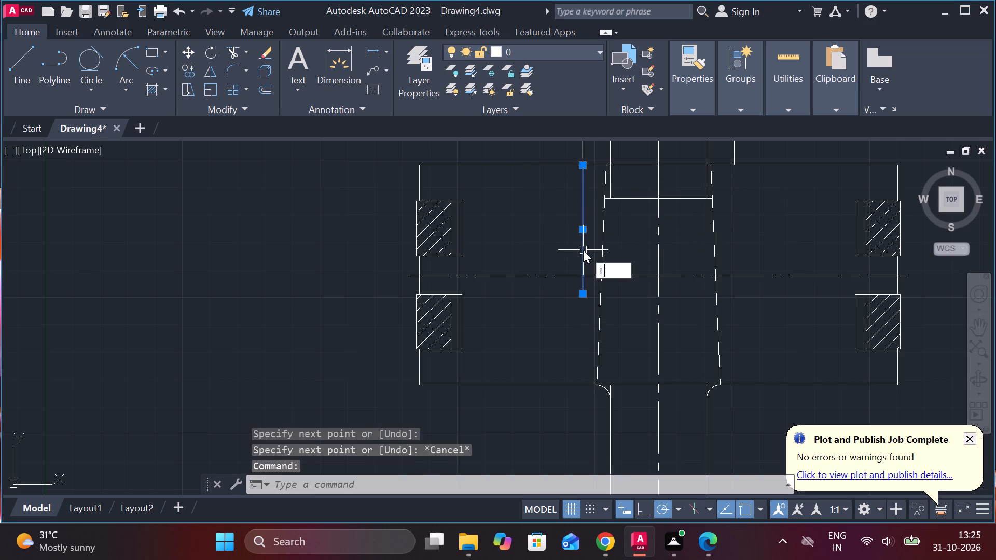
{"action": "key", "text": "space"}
Offset both slanted sides of the central taper outward by 12.
{"action": "left_click", "coordinate": [600, 254]}
{"action": "key", "text": "o"}
{"action": "key", "text": "Return"}
{"action": "key", "text": "Return"}
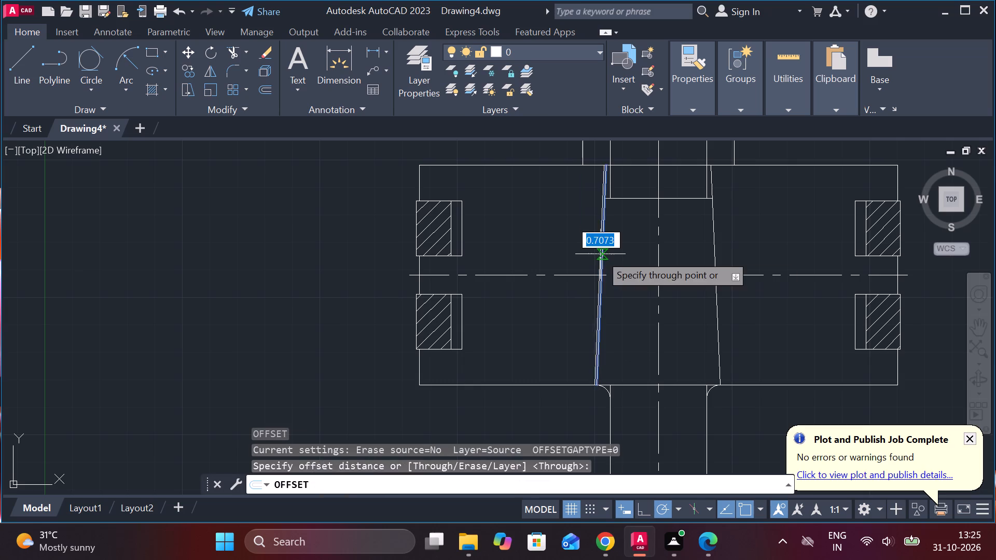
{"action": "type", "text": "12"}
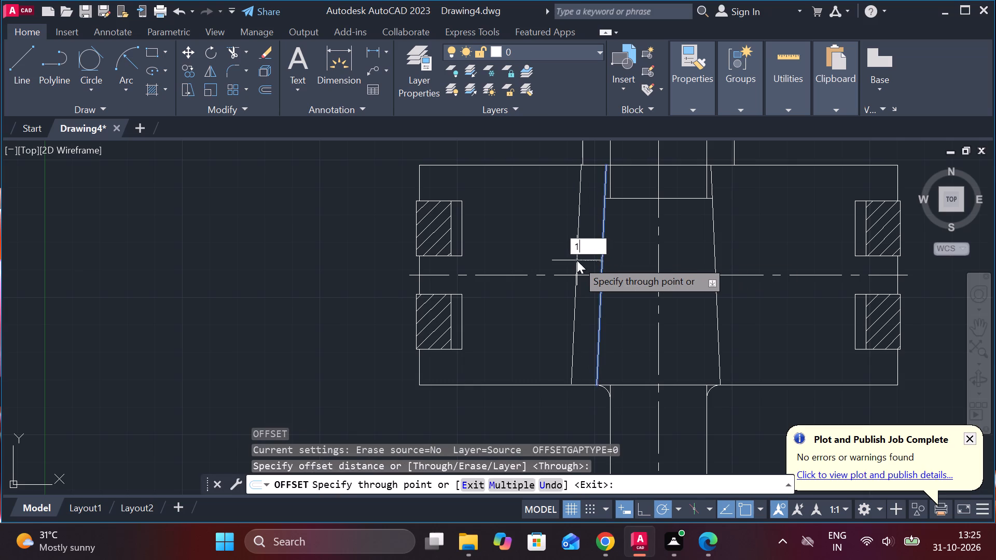
{"action": "key", "text": "space"}
{"action": "key", "text": "Escape"}
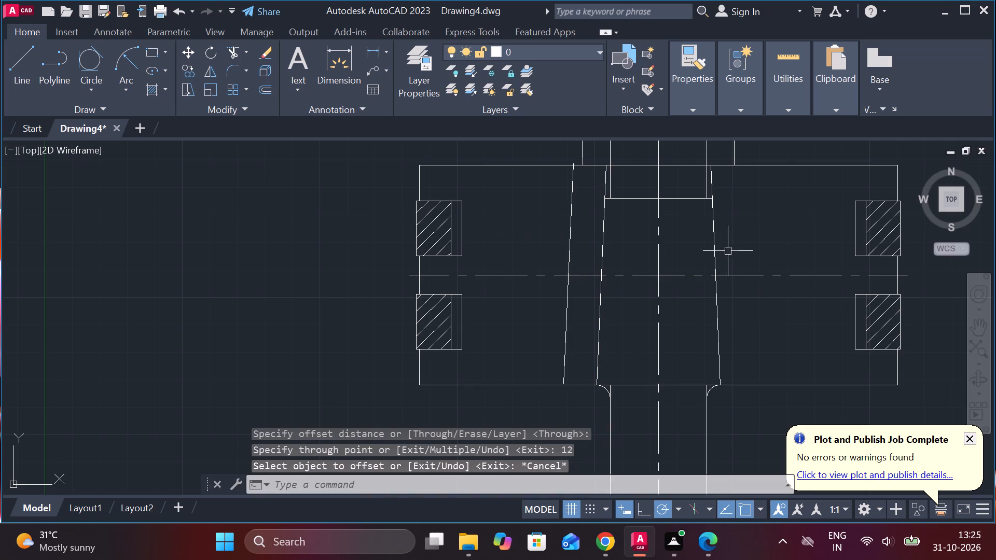
{"action": "left_click", "coordinate": [716, 243]}
{"action": "key", "text": "o"}
{"action": "key", "text": "Return"}
{"action": "key", "text": "Return"}
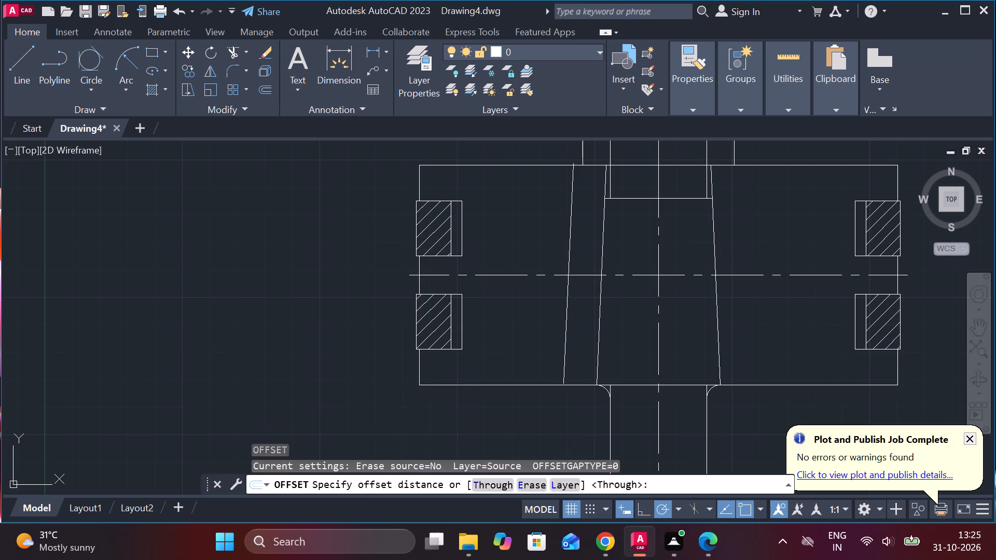
{"action": "type", "text": "12"}
{"action": "key", "text": "space"}
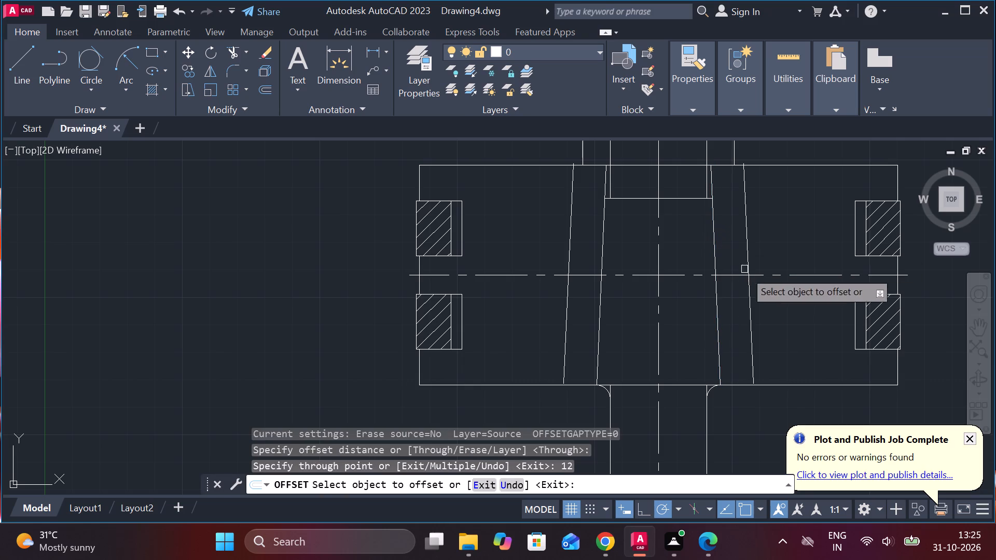
Offset the hatched rectangle's bottom edge upward by 12.
{"action": "left_click", "coordinate": [764, 382]}
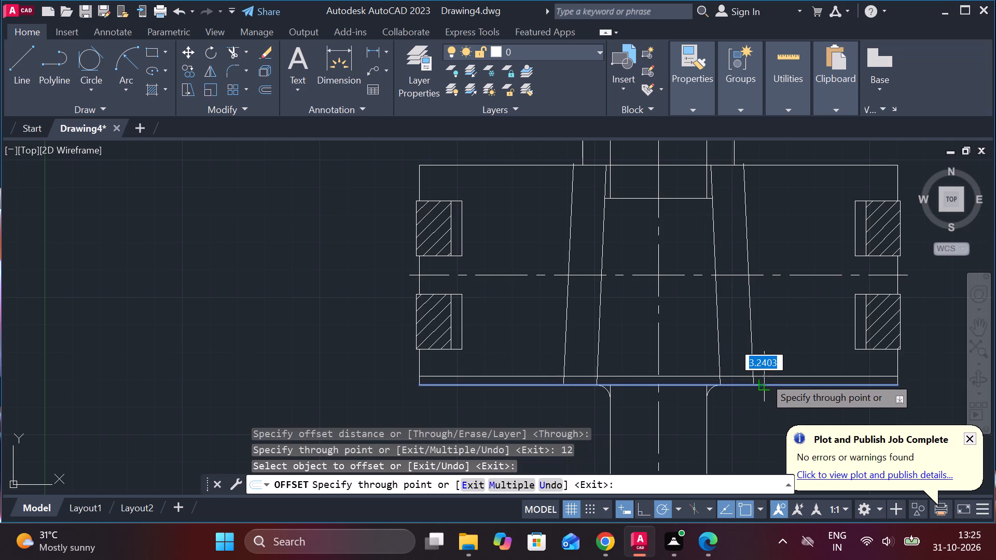
{"action": "type", "text": "12"}
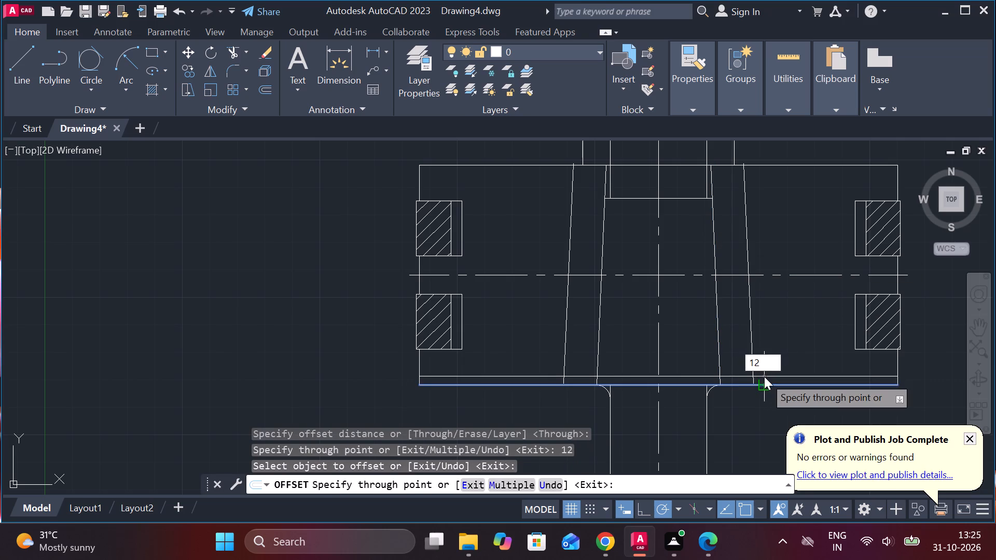
{"action": "key", "text": "space"}
{"action": "key", "text": "Escape"}
Trim the outer slanted lines below the raised horizontal line, and remove that horizontal line's whole section between them.
{"action": "type", "text": "TR"}
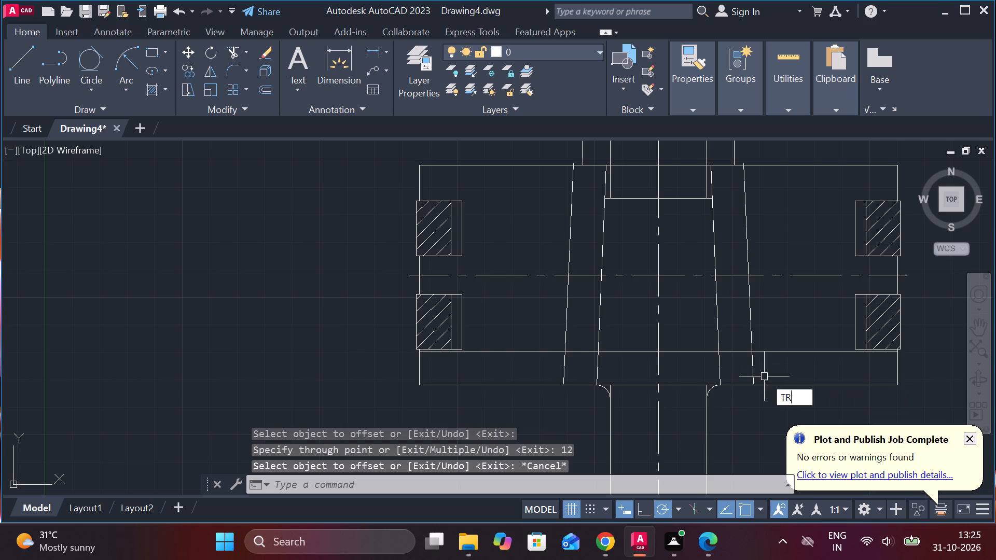
{"action": "key", "text": "space"}
{"action": "left_click", "coordinate": [565, 370]}
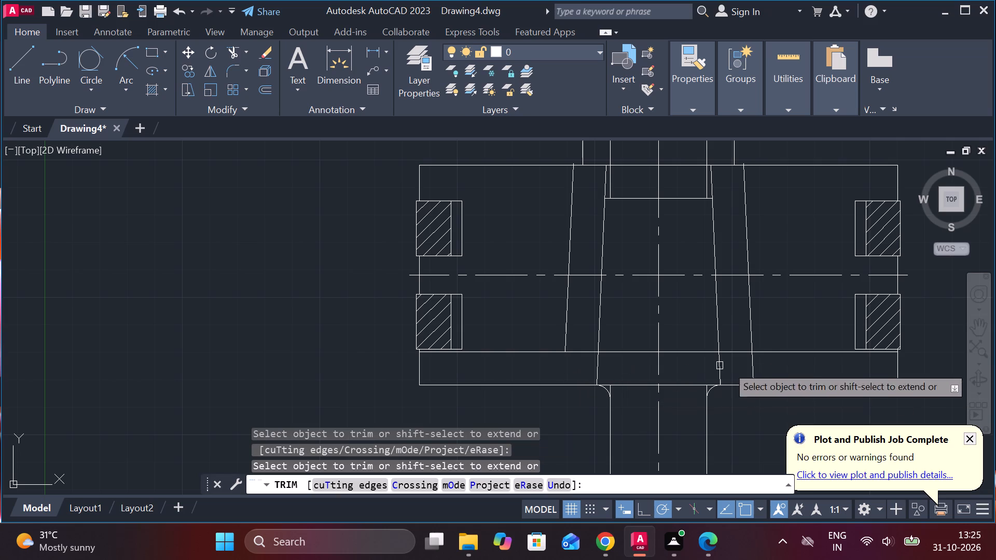
{"action": "left_click", "coordinate": [752, 366]}
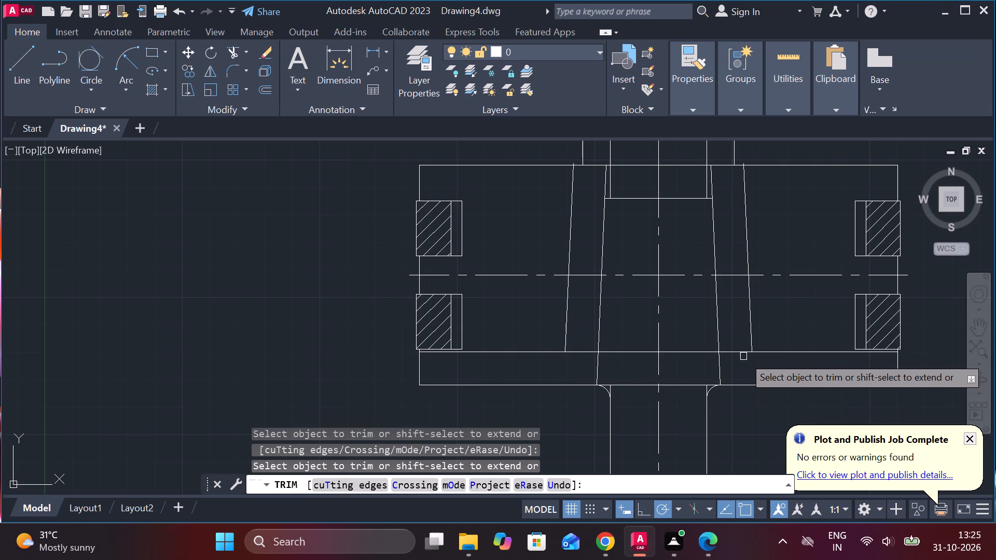
{"action": "left_click", "coordinate": [741, 355]}
{"action": "left_click", "coordinate": [592, 351]}
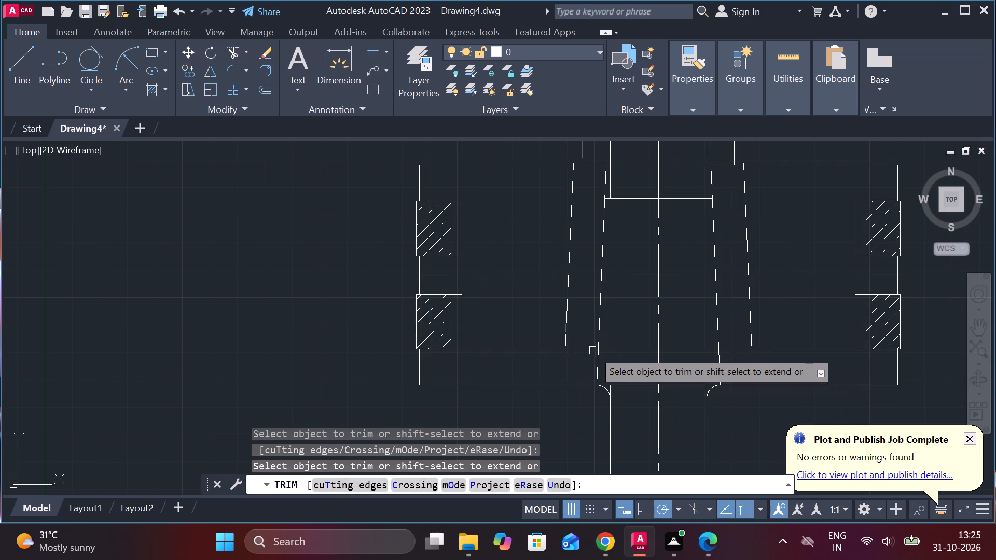
{"action": "key", "text": "Escape"}
{"action": "left_click", "coordinate": [620, 354]}
{"action": "type", "text": "E"}
{"action": "key", "text": "space"}
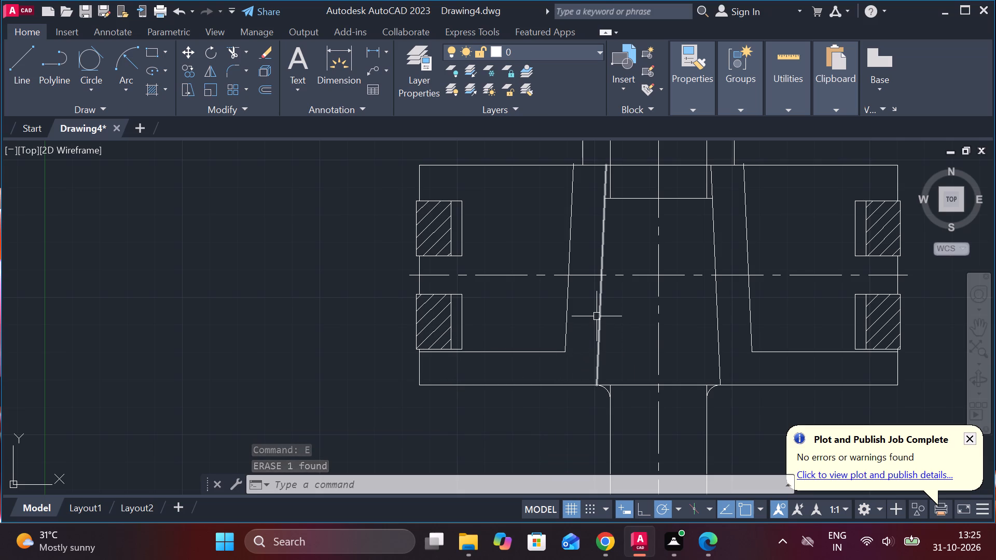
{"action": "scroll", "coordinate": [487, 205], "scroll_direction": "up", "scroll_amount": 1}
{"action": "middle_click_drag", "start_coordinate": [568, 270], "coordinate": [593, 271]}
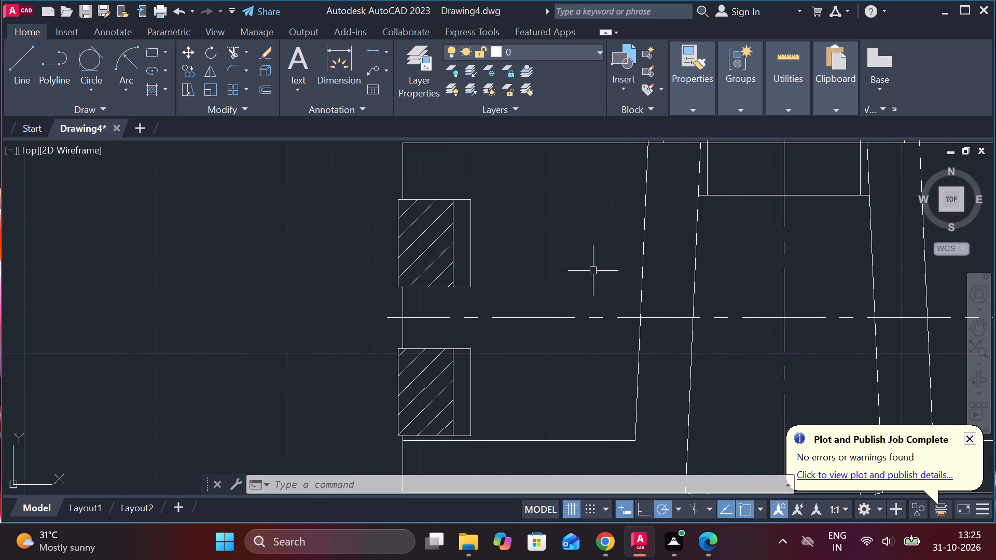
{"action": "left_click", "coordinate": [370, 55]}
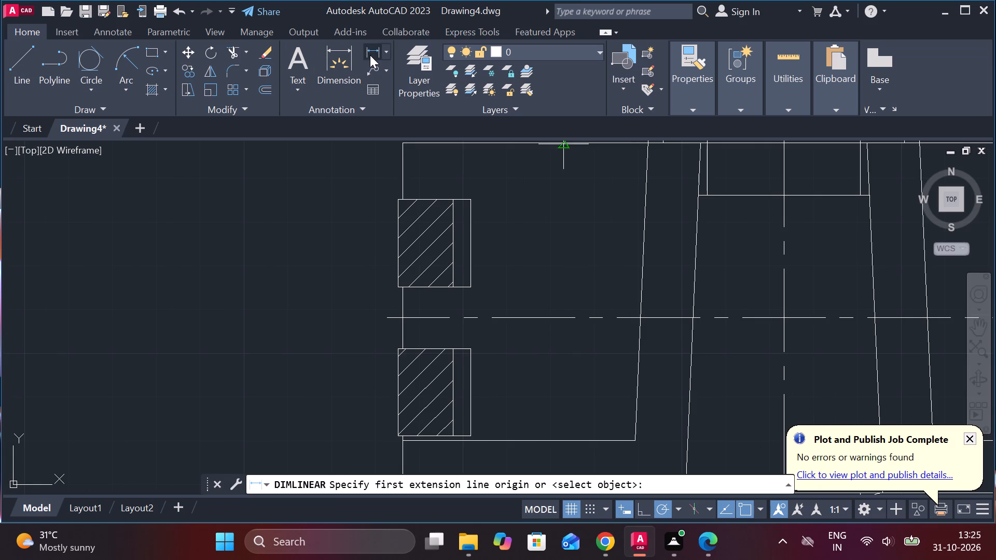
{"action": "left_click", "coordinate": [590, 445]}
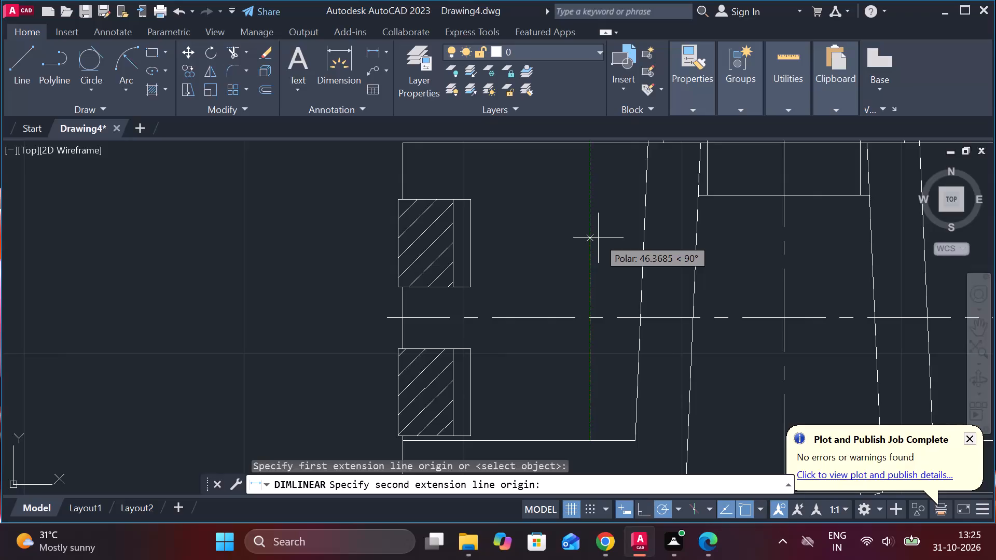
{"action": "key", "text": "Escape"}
Draw a horizontal line about 44 long from the upper-left hatched block's top inner corner, crossing the outer slanted line.
{"action": "key", "text": "l"}
{"action": "key", "text": "Return"}
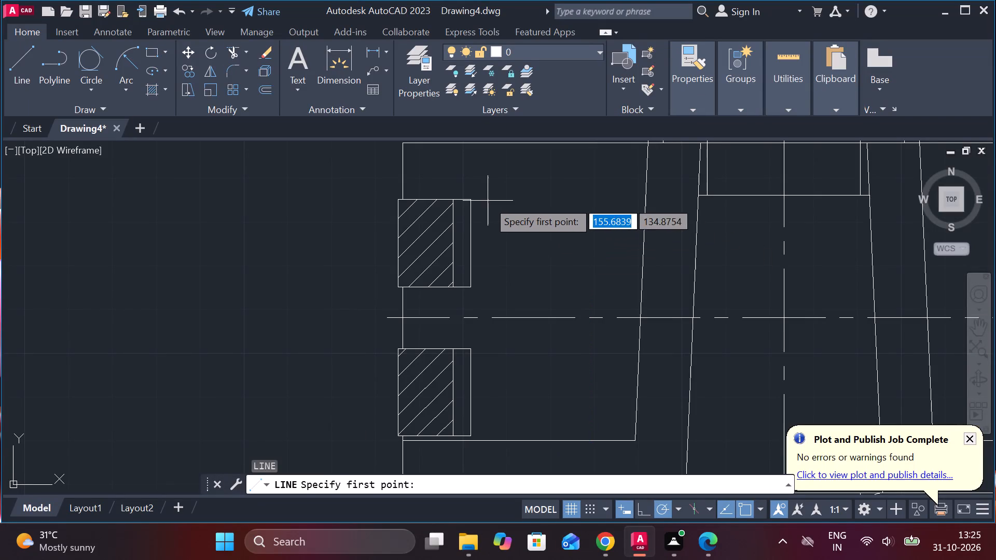
{"action": "left_click", "coordinate": [476, 200]}
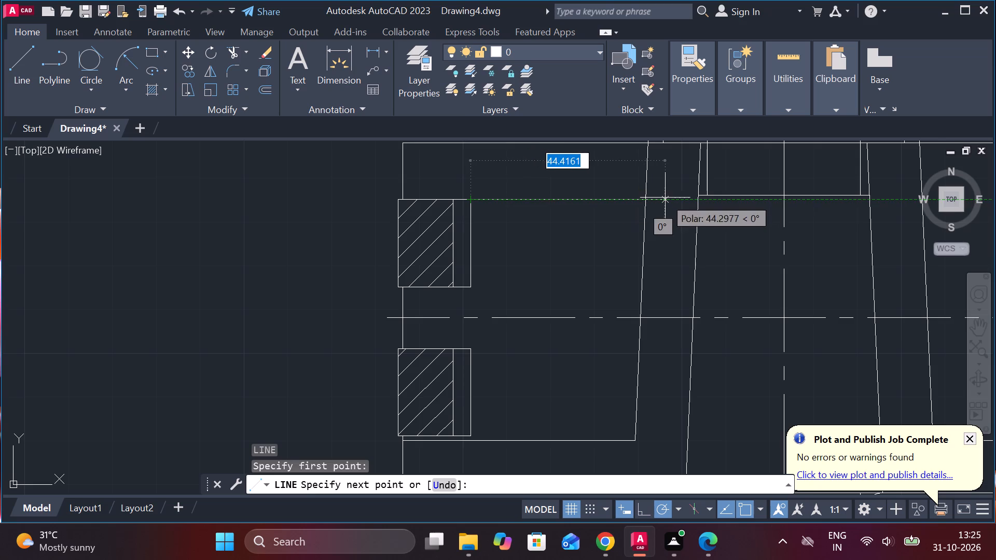
{"action": "left_click", "coordinate": [665, 198]}
{"action": "key", "text": "Escape"}
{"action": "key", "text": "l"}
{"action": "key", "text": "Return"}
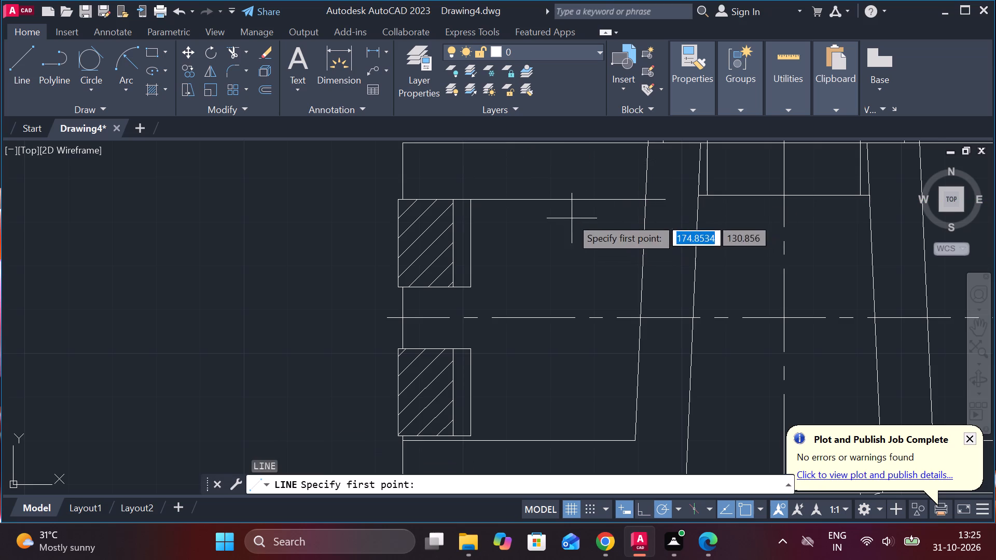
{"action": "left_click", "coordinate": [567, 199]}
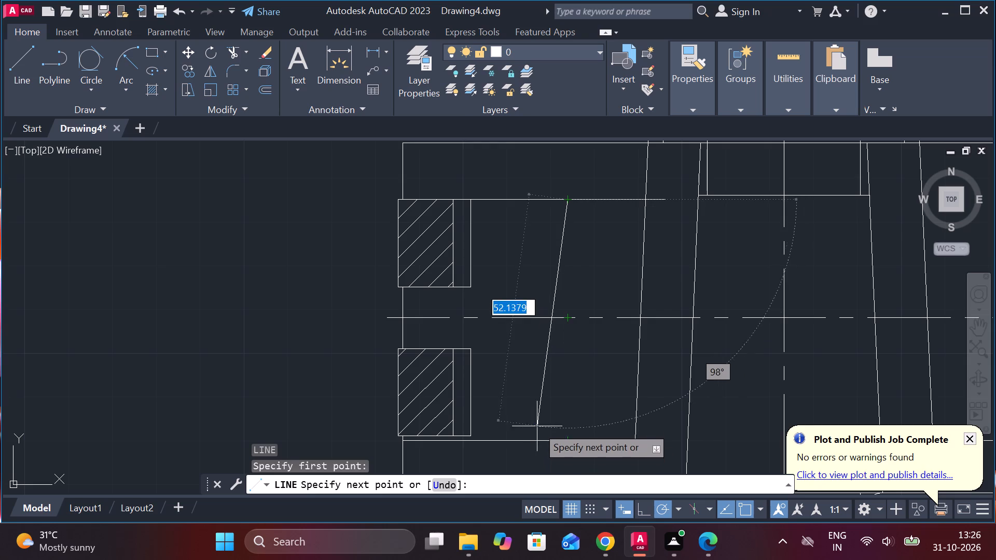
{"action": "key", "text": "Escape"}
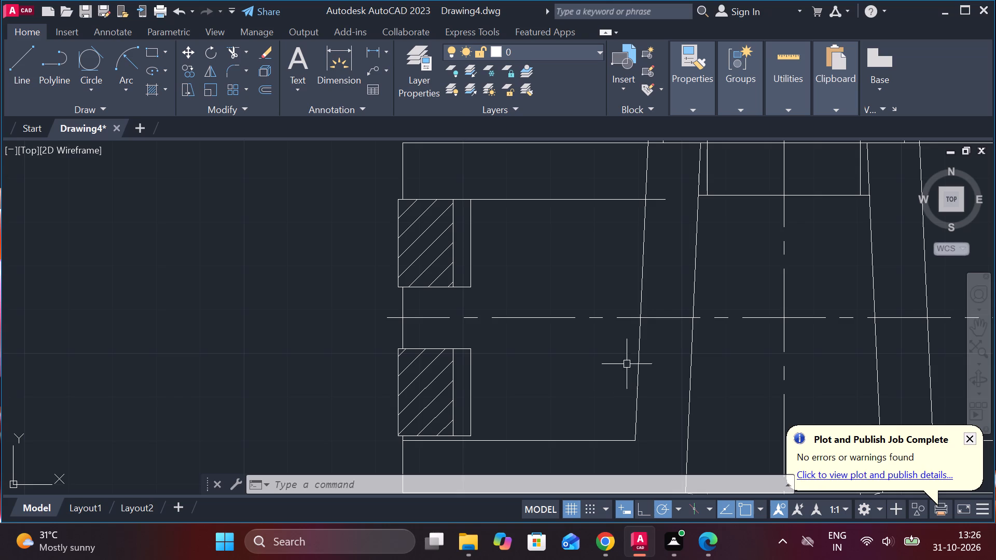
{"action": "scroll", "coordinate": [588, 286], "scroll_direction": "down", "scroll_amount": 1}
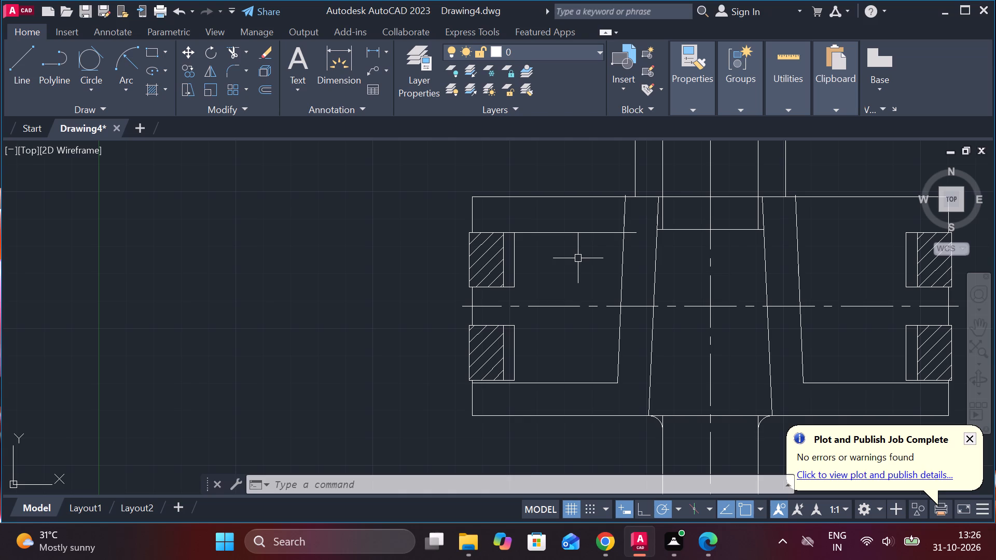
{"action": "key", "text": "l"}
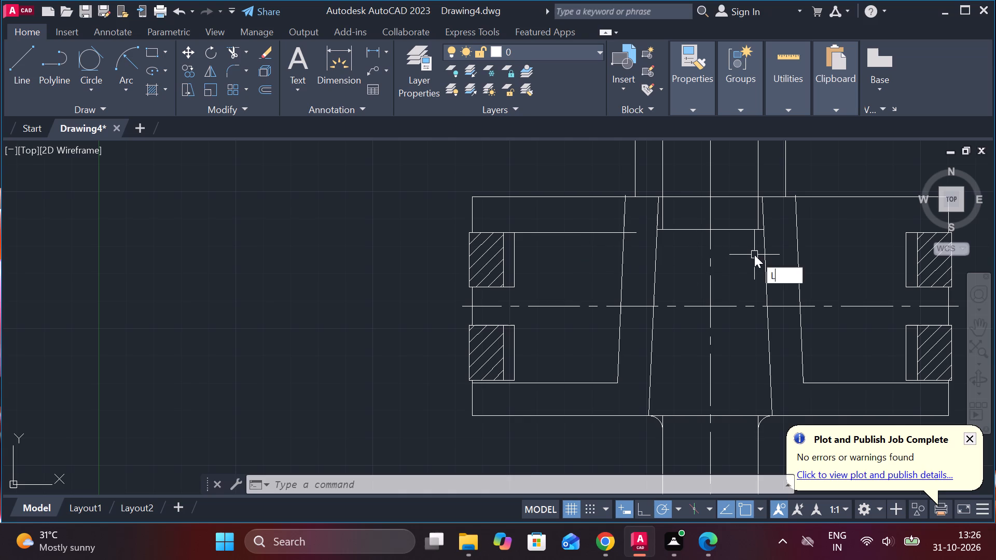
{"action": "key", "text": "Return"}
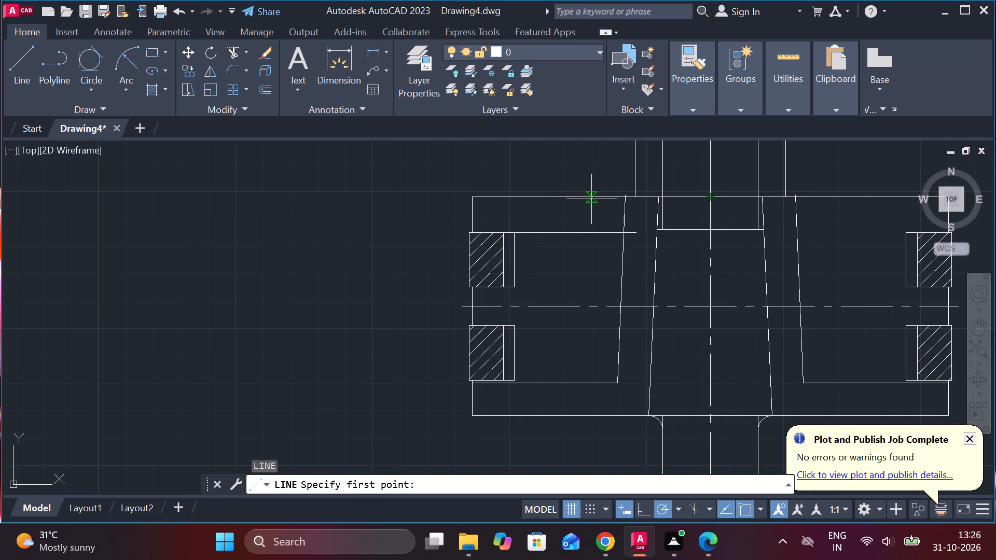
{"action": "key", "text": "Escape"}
Draw a vertical line 55 left of the centreline from the rectangle's top edge to the inner bottom line, and erase its guide line.
{"action": "key", "text": "l"}
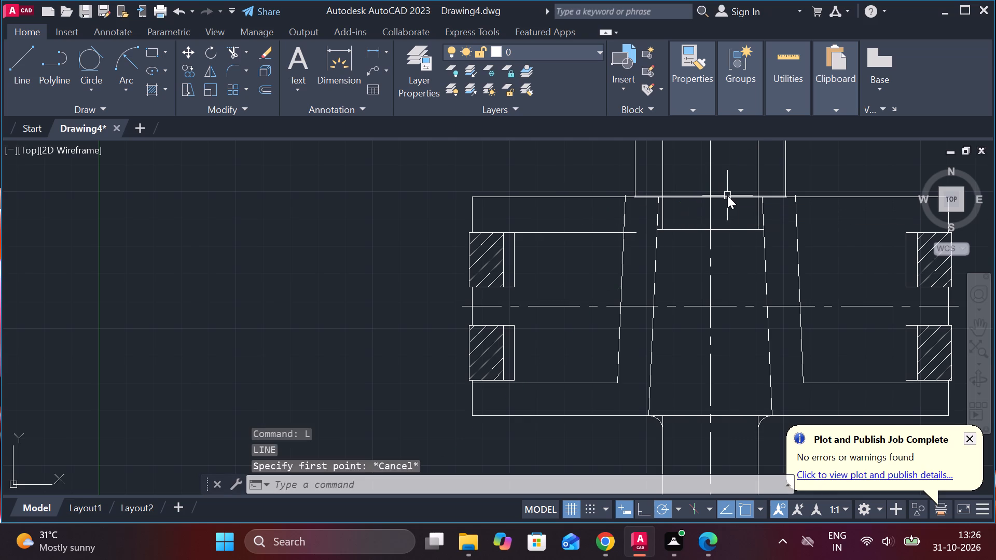
{"action": "key", "text": "Return"}
{"action": "left_click", "coordinate": [708, 199]}
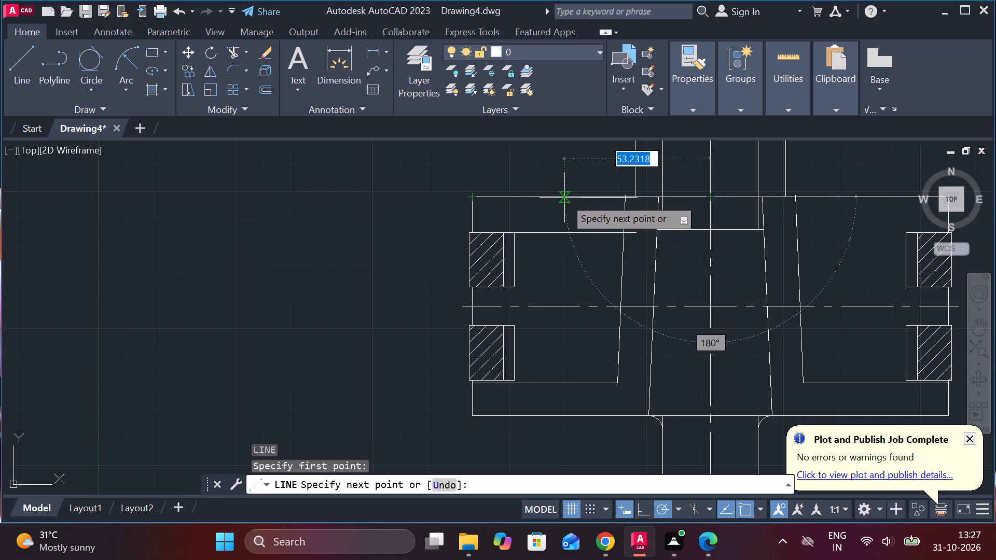
{"action": "key", "text": "6"}
{"action": "key", "text": "0"}
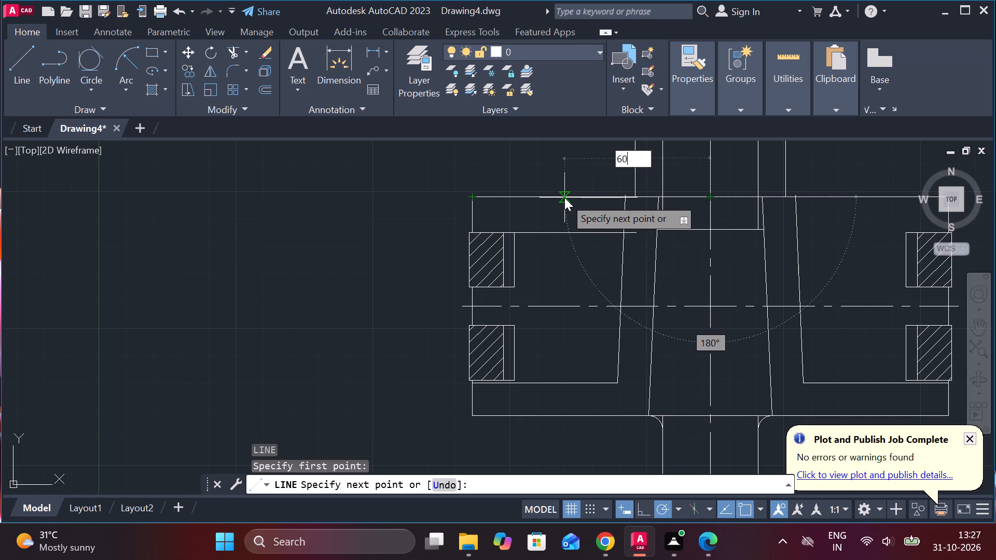
{"action": "key", "text": "Return"}
{"action": "key", "text": "ctrl+z"}
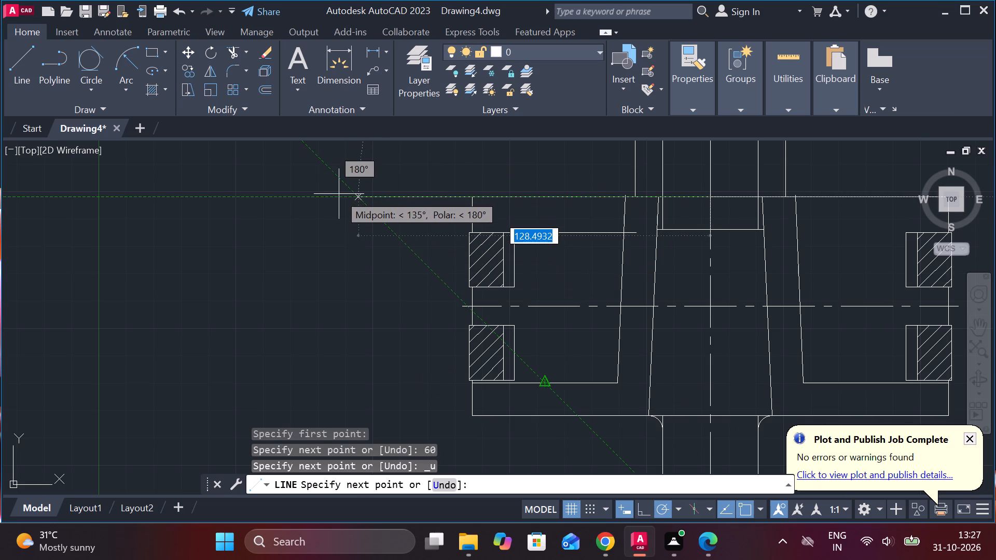
{"action": "type", "text": "55"}
{"action": "key", "text": "space"}
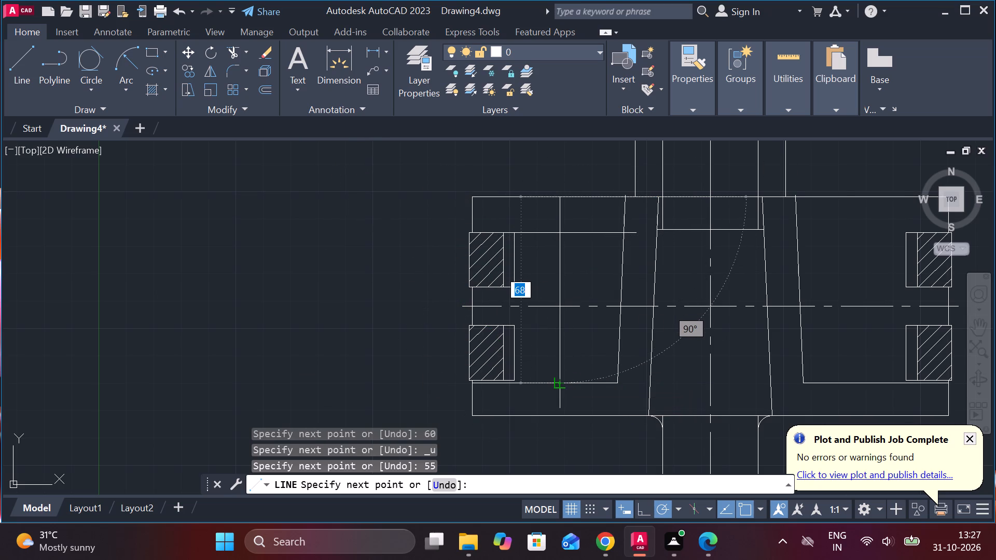
{"action": "key", "text": "Escape"}
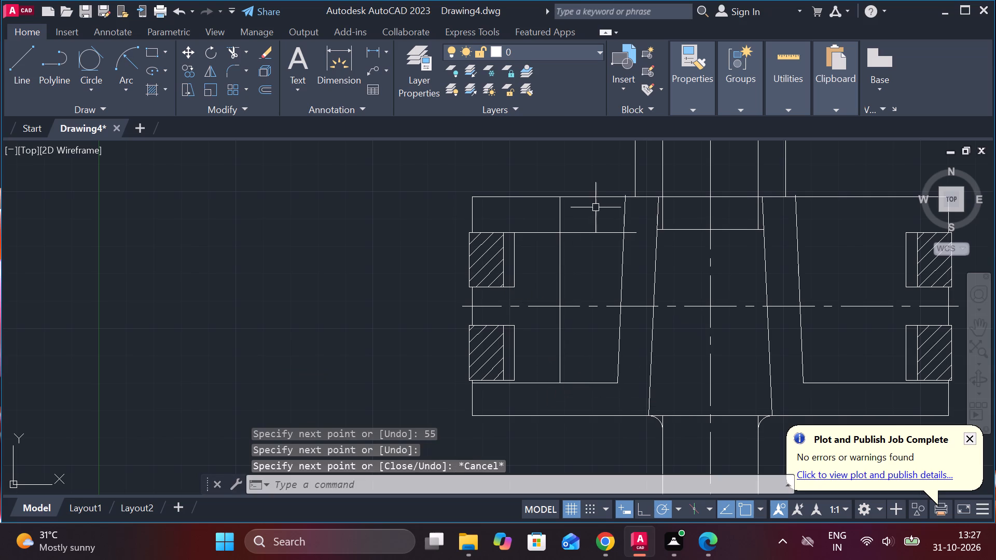
{"action": "left_click", "coordinate": [602, 197]}
{"action": "type", "text": "E"}
{"action": "key", "text": "space"}
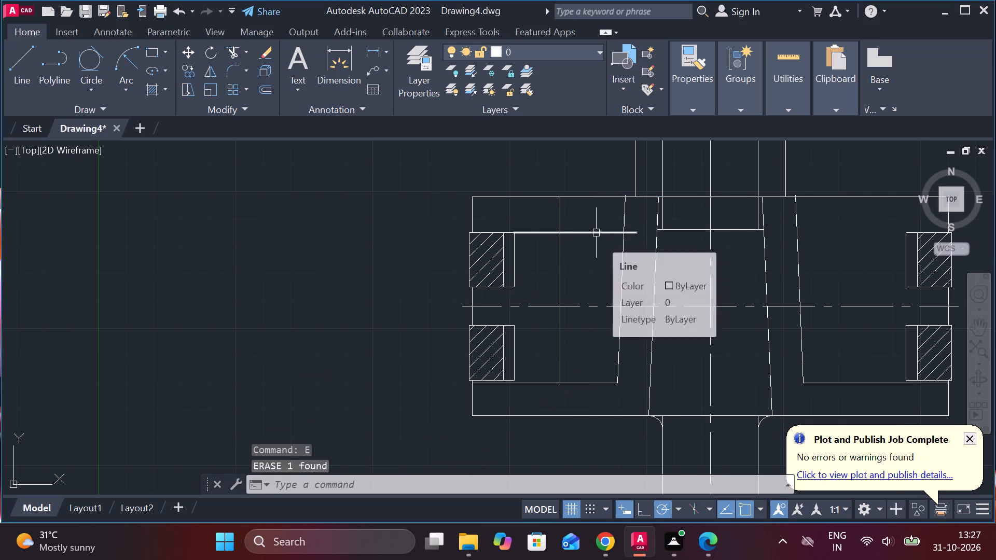
Trim the new vertical line between the upper inner horizontal line and the horizontal centreline.
{"action": "scroll", "coordinate": [591, 232], "scroll_direction": "up", "scroll_amount": 1}
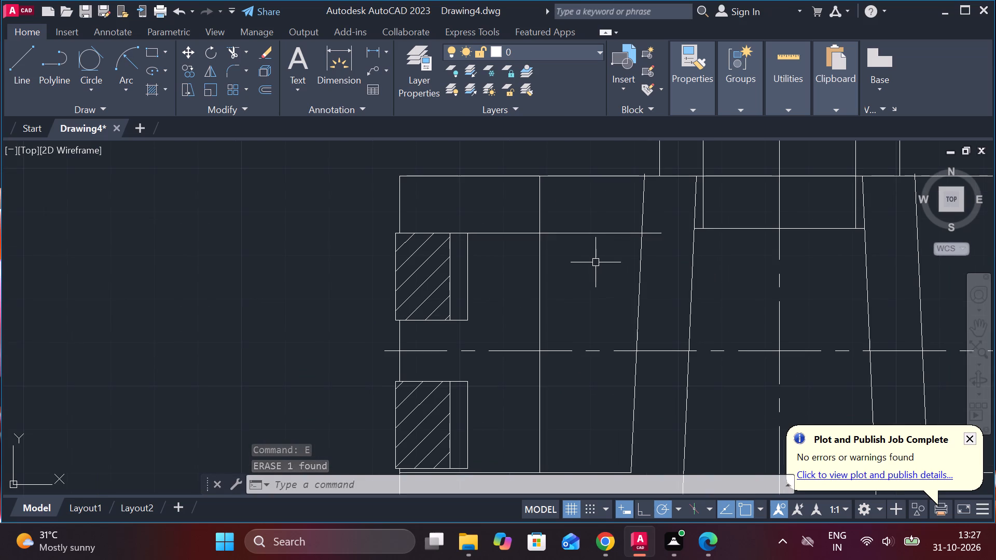
{"action": "left_click", "coordinate": [543, 192]}
{"action": "key", "text": "Escape"}
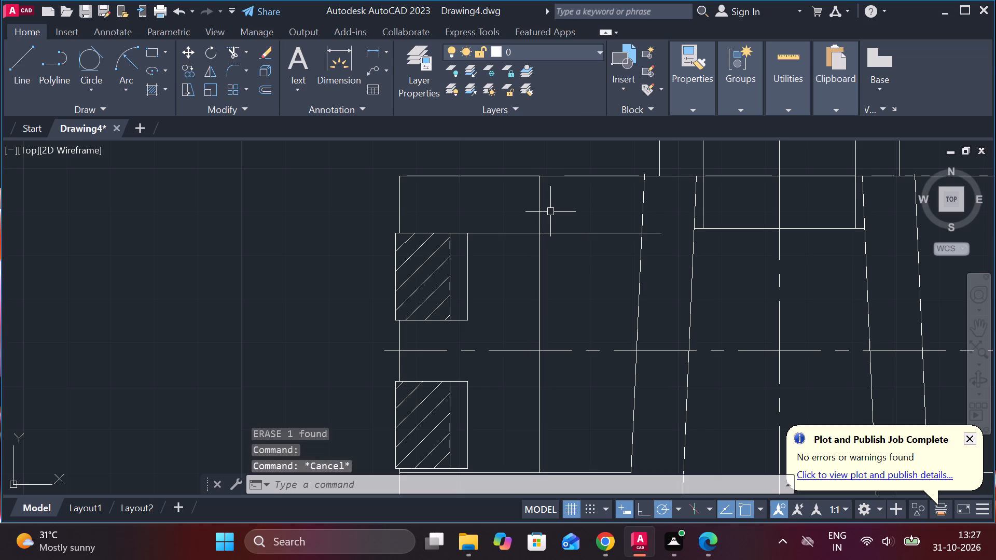
{"action": "type", "text": "TR"}
{"action": "key", "text": "space"}
{"action": "left_click", "coordinate": [543, 266]}
{"action": "key", "text": "Escape"}
Offset the short vertical line at the rectangle's top edge by 6.5 to both sides.
{"action": "left_click", "coordinate": [542, 203]}
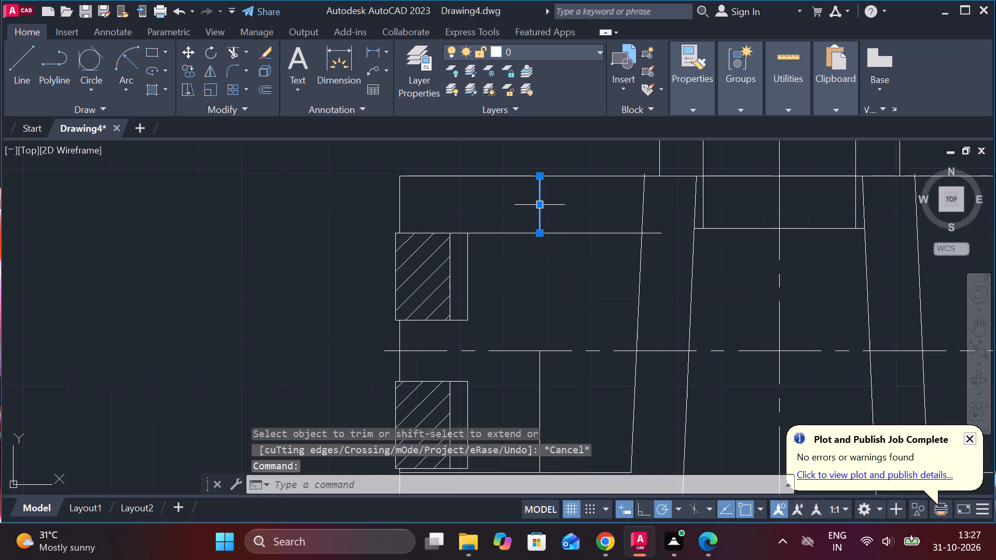
{"action": "key", "text": "o"}
{"action": "key", "text": "Return"}
{"action": "key", "text": "Return"}
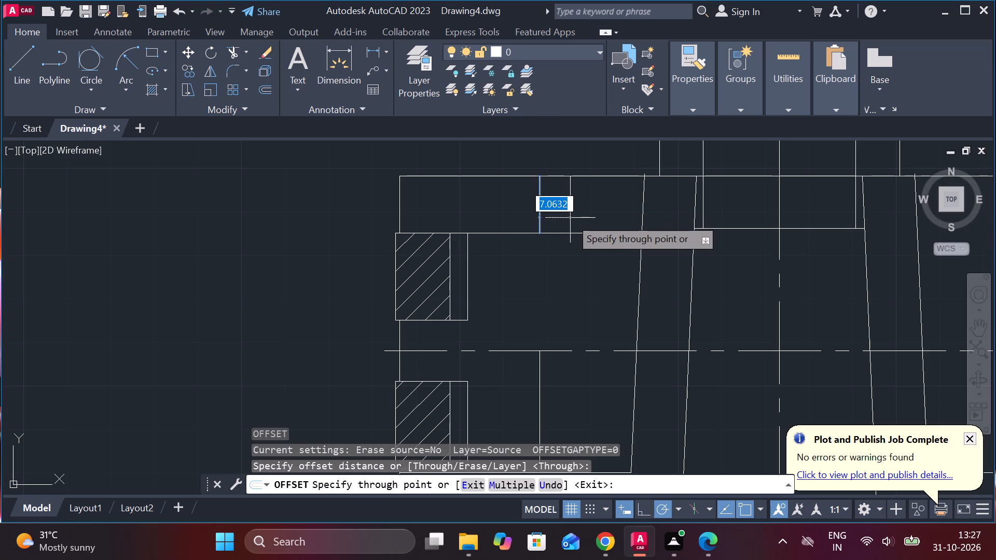
{"action": "type", "text": "6.5"}
{"action": "key", "text": "space"}
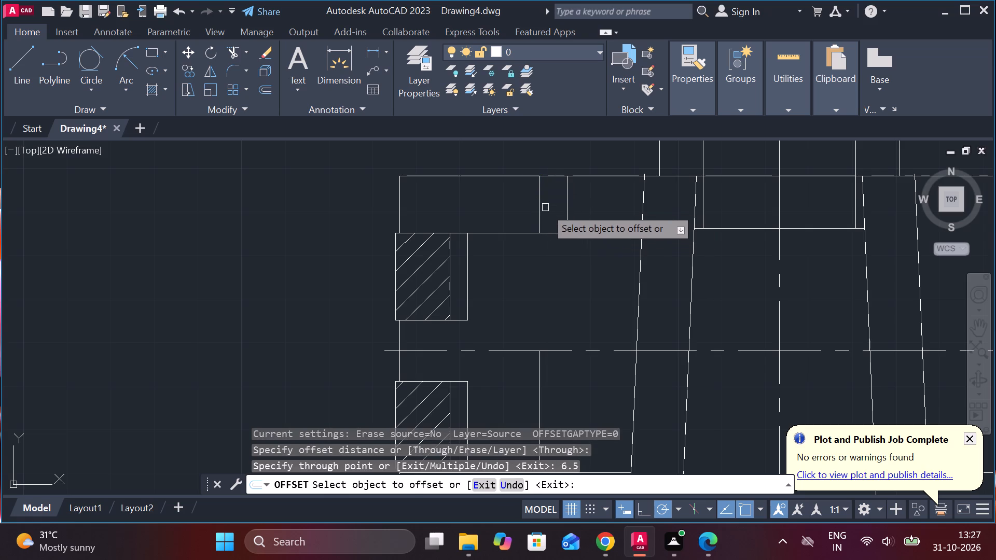
{"action": "left_click", "coordinate": [542, 202]}
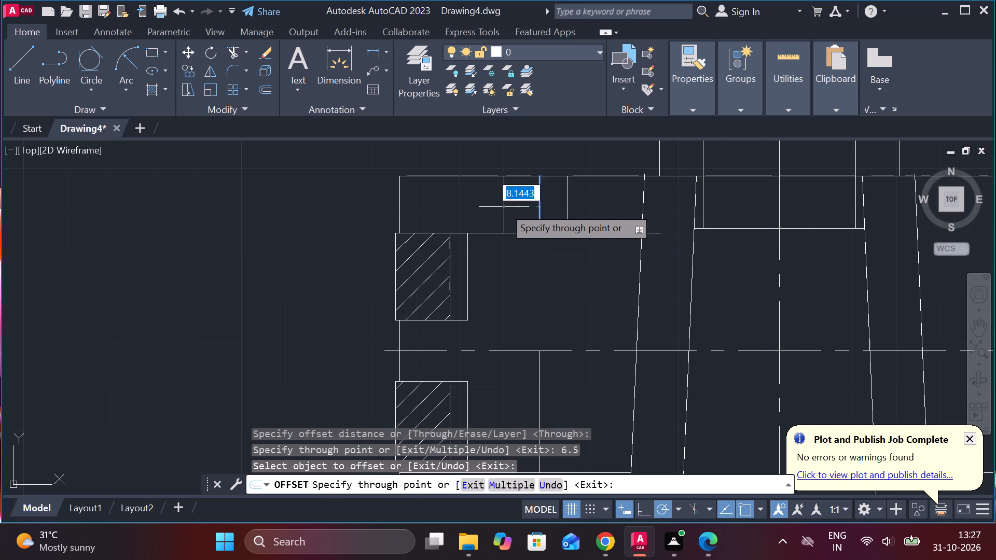
{"action": "type", "text": "6.5"}
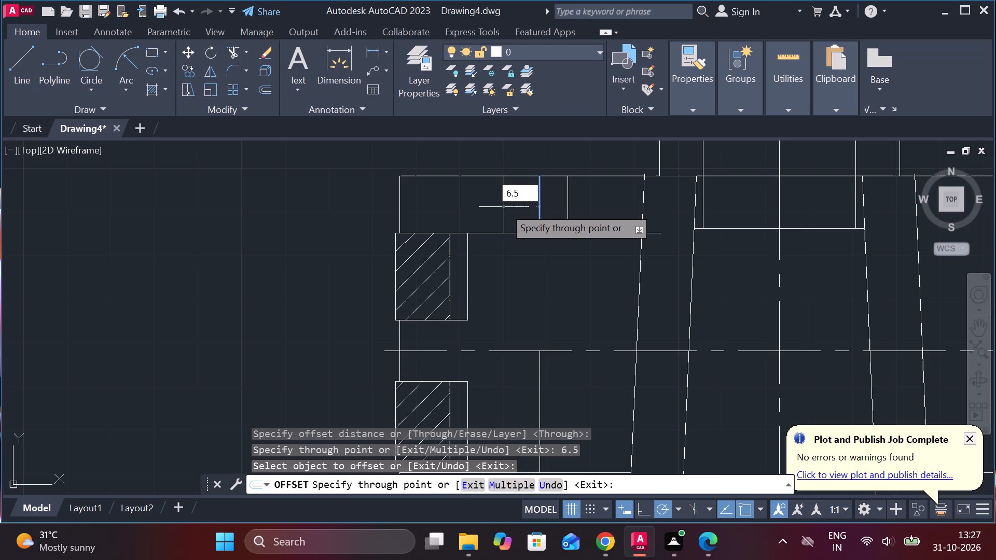
{"action": "key", "text": "space"}
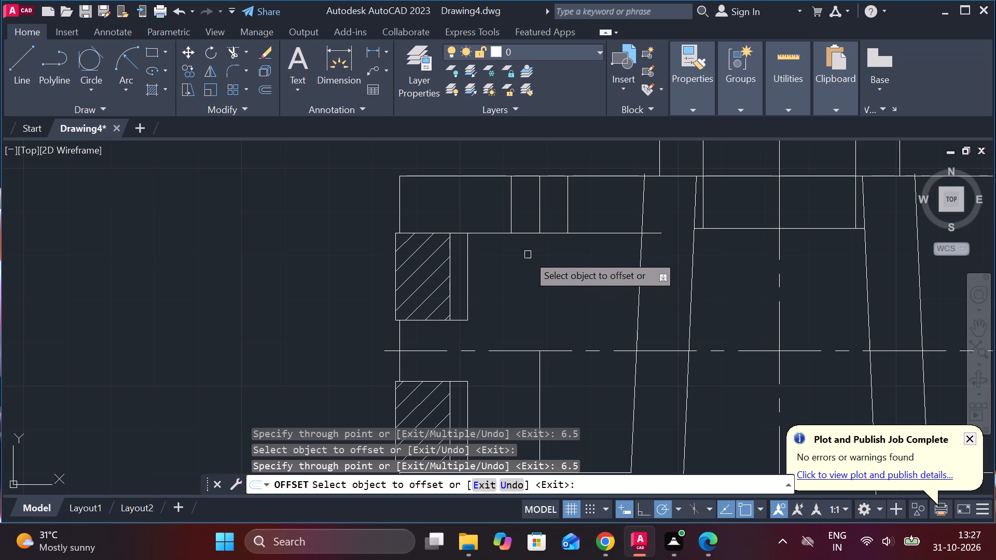
{"action": "scroll", "coordinate": [532, 279], "scroll_direction": "down", "scroll_amount": 1}
{"action": "key", "text": "Escape"}
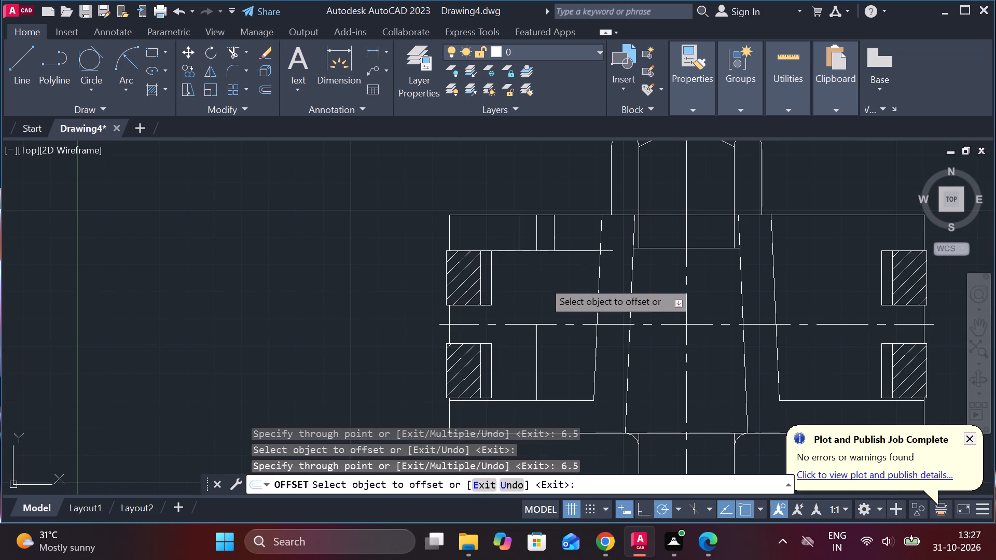
Erase the leftover vertical piece between the horizontal centreline and the inner bottom line.
{"action": "left_click", "coordinate": [534, 377]}
{"action": "type", "text": "E"}
{"action": "key", "text": "space"}
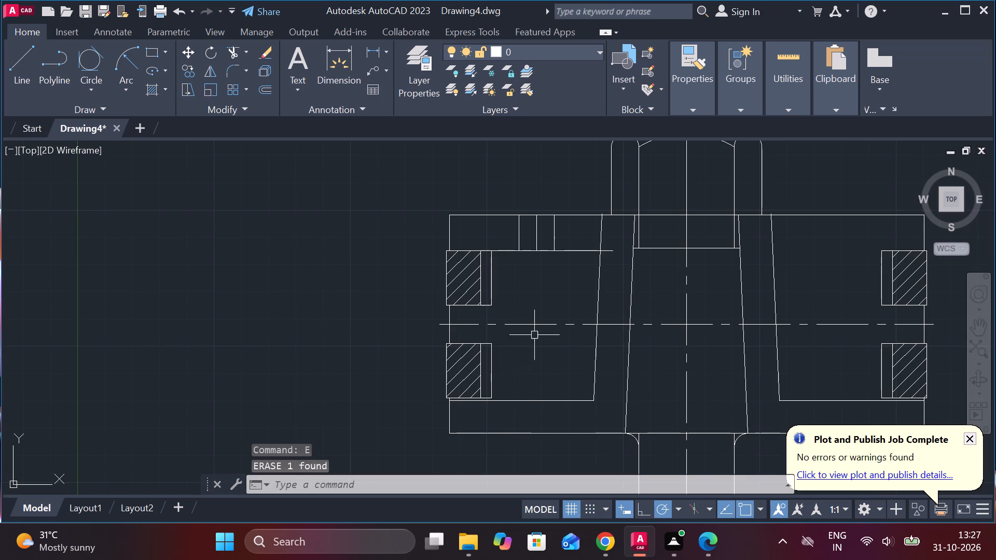
{"action": "scroll", "coordinate": [530, 249], "scroll_direction": "up", "scroll_amount": 2}
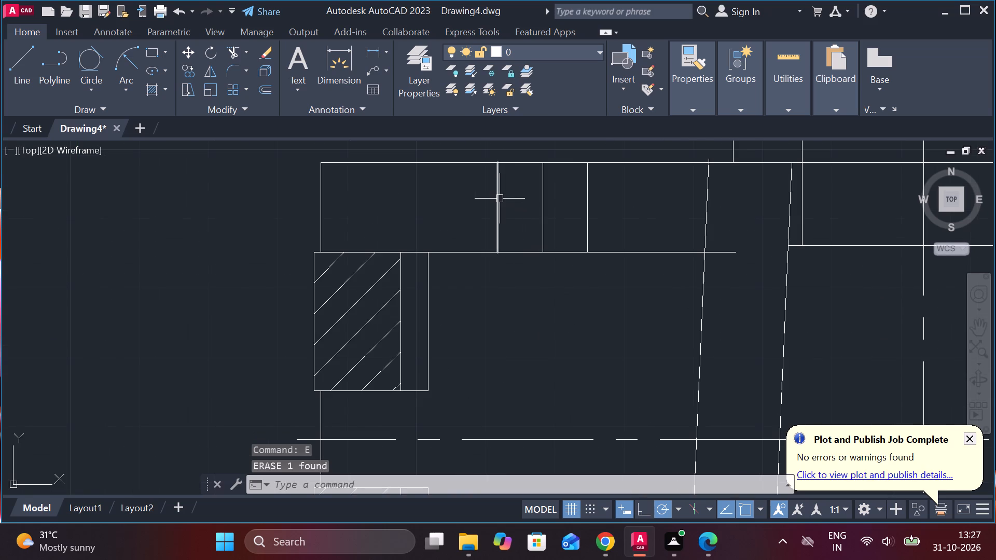
Erase the two vertical lines offset on either side of the middle line at the rectangle's top edge.
{"action": "left_click", "coordinate": [500, 199]}
{"action": "left_click", "coordinate": [588, 197]}
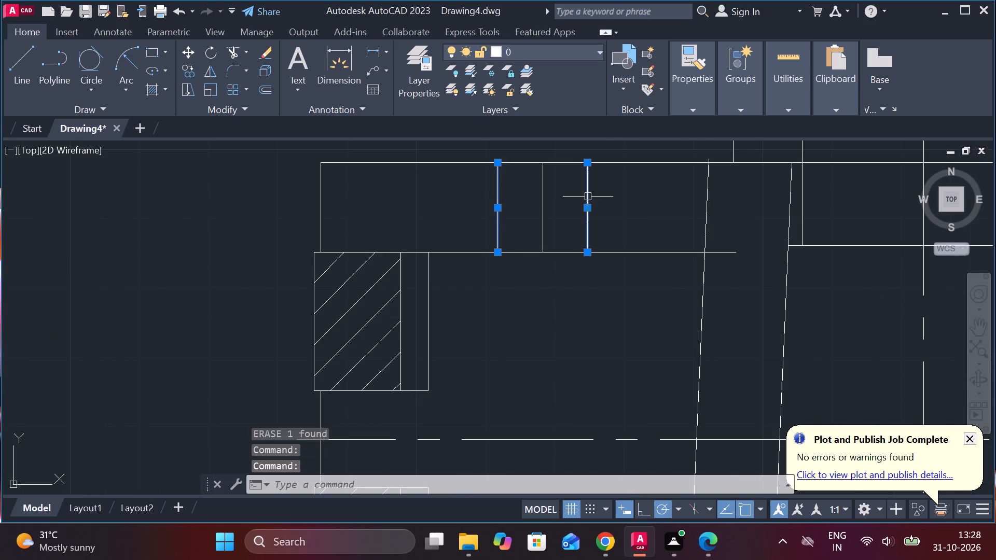
{"action": "type", "text": "E"}
{"action": "key", "text": "space"}
Offset the short middle vertical line at the rectangle's top edge by 8 to both sides.
{"action": "left_click", "coordinate": [543, 193]}
{"action": "key", "text": "o"}
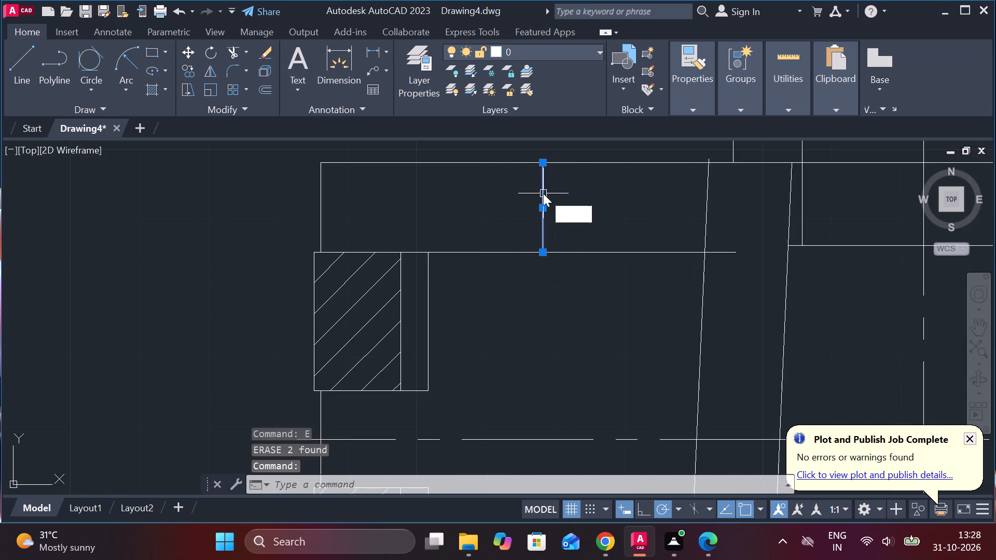
{"action": "key", "text": "Return"}
{"action": "key", "text": "Return"}
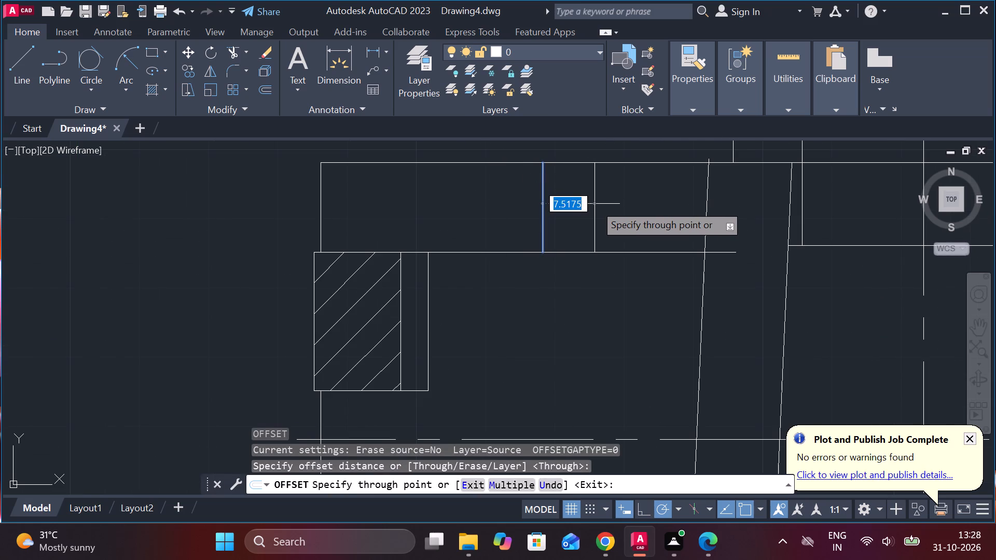
{"action": "key", "text": "8"}
{"action": "key", "text": "Return"}
{"action": "left_click", "coordinate": [545, 198]}
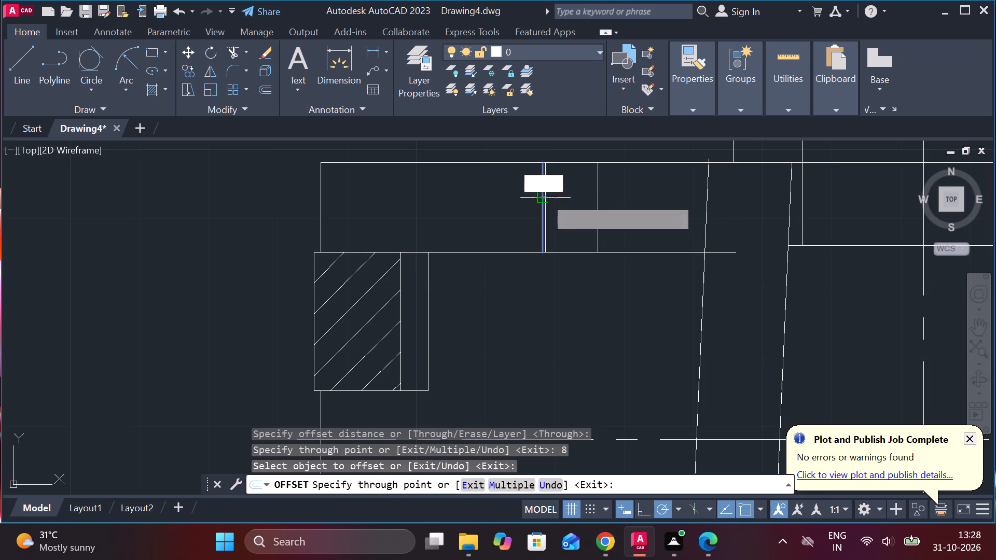
{"action": "key", "text": "8"}
{"action": "key", "text": "Return"}
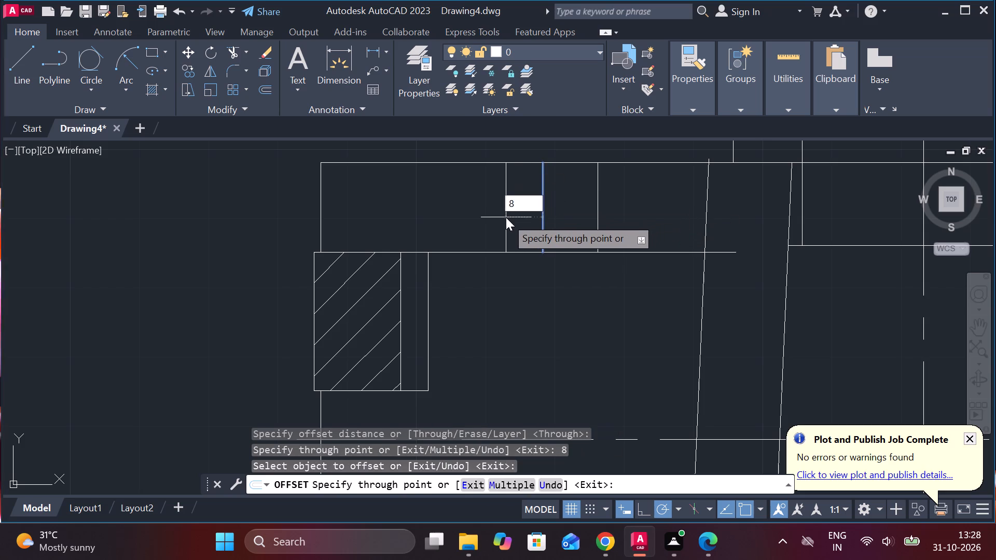
{"action": "scroll", "coordinate": [519, 219], "scroll_direction": "down", "scroll_amount": 2}
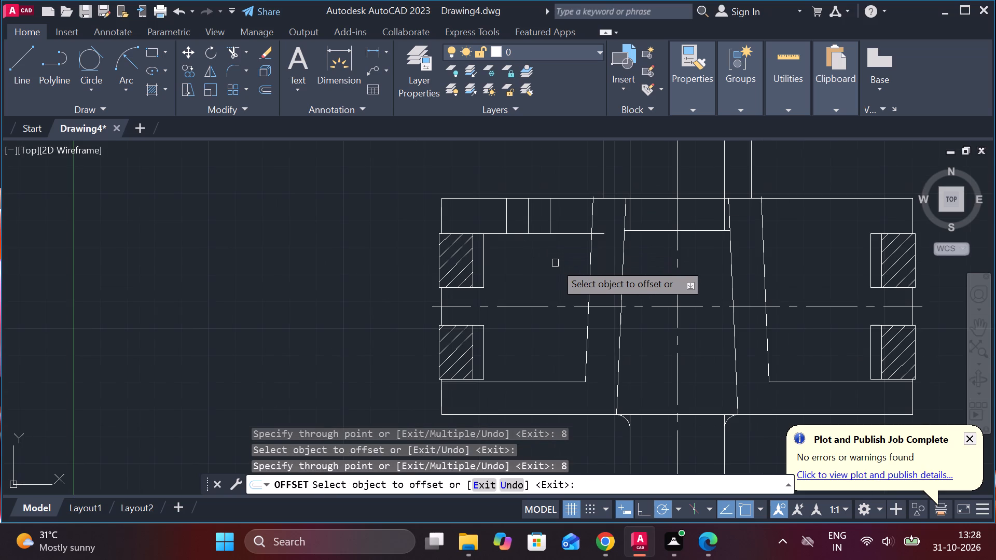
{"action": "middle_click_drag", "start_coordinate": [555, 270], "coordinate": [555, 286]}
{"action": "key", "text": "Escape"}
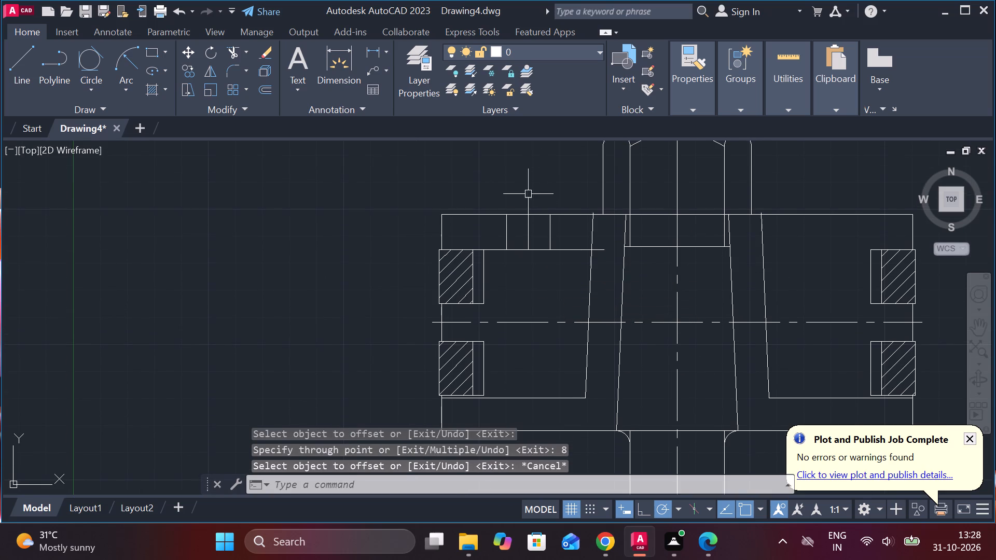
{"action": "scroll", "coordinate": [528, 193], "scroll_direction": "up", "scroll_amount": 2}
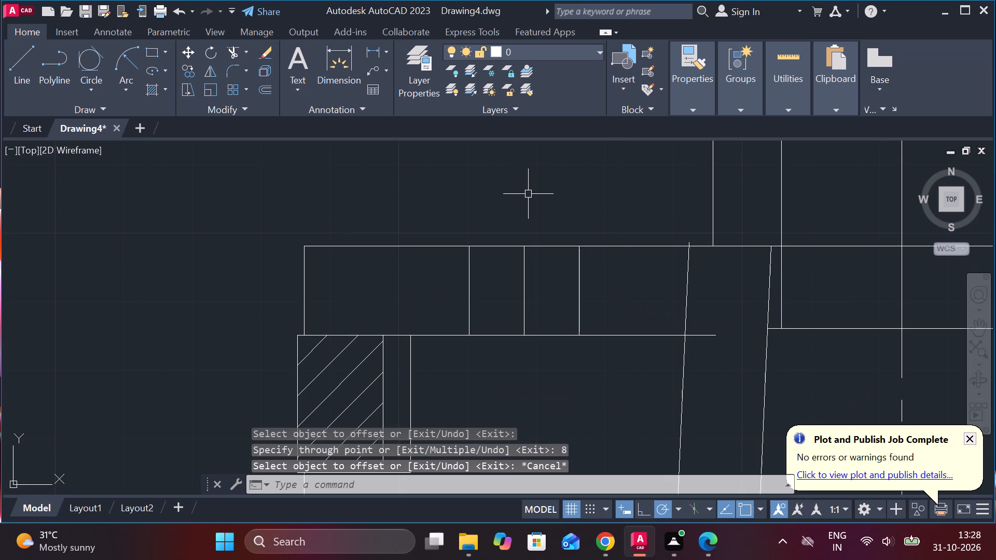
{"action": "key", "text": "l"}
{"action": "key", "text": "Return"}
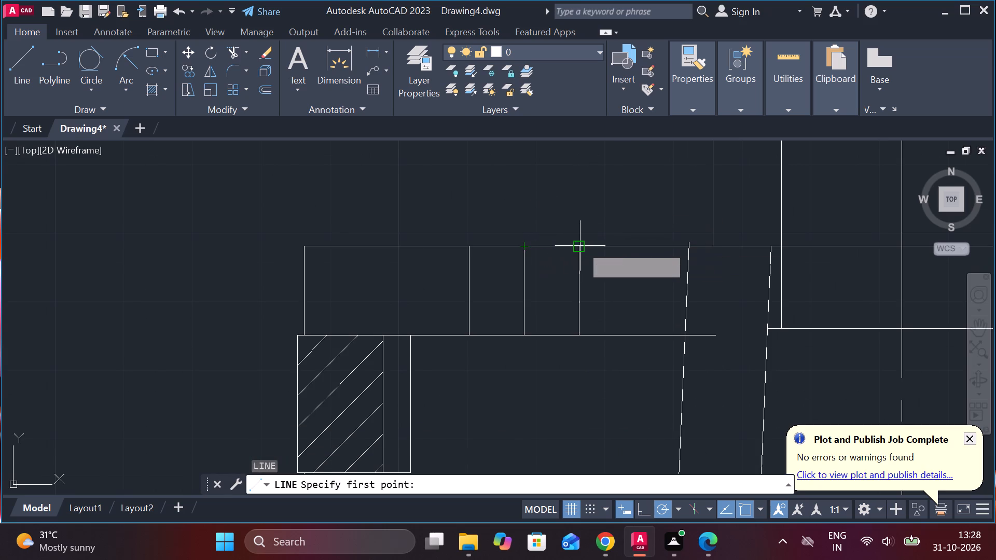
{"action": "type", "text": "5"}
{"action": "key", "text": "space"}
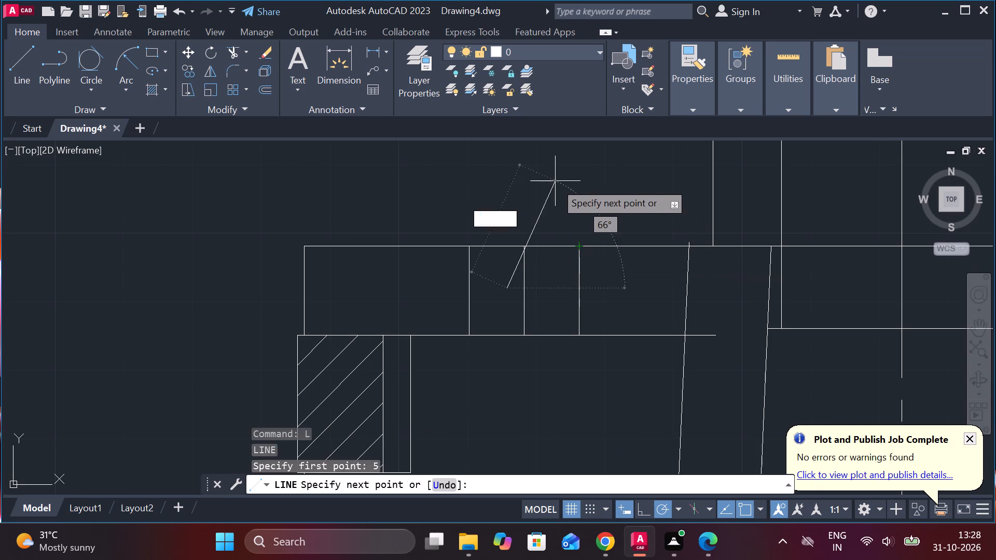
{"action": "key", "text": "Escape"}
Draw an outline 8 wide and 5 high on the rectangle's top edge, starting 4 left of the middle vertical line.
{"action": "key", "text": "l"}
{"action": "key", "text": "Return"}
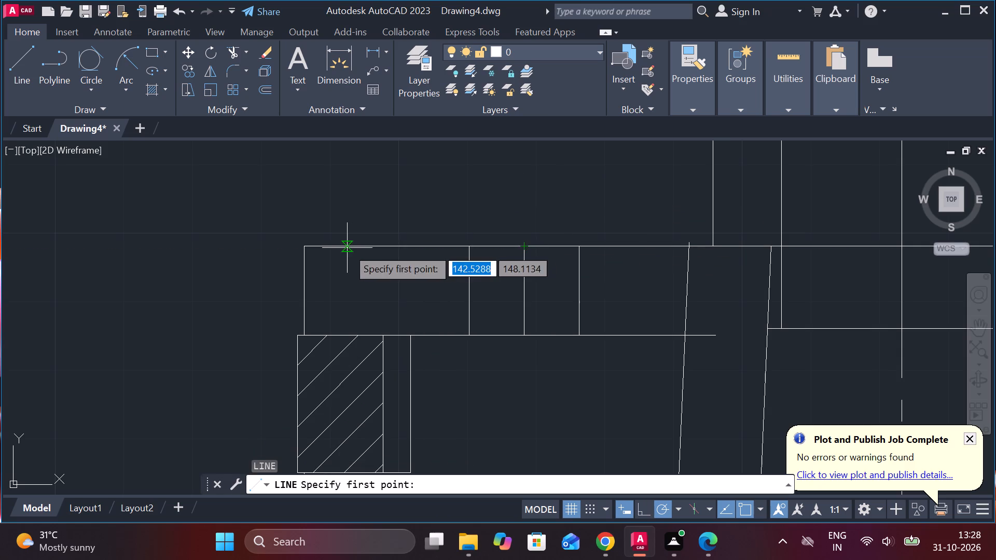
{"action": "type", "text": "4"}
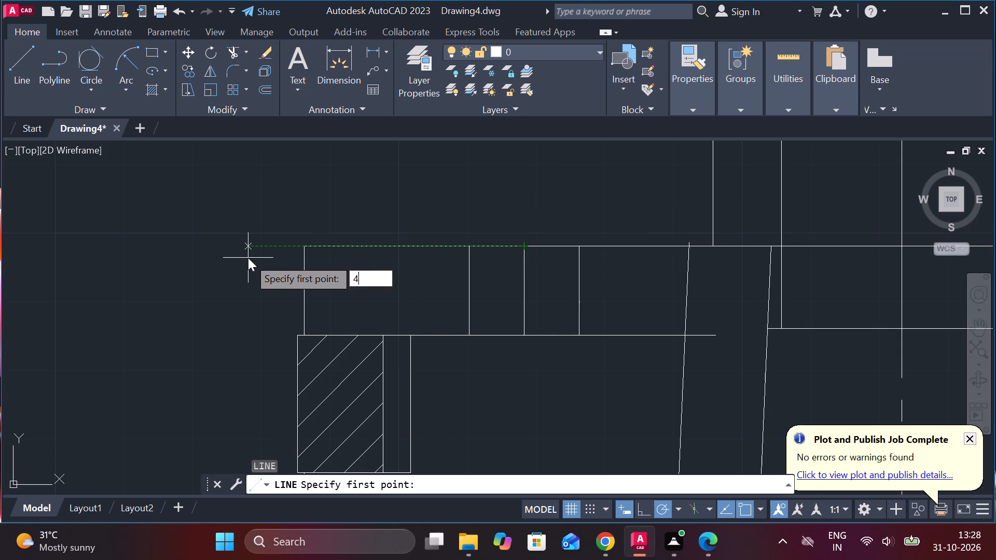
{"action": "key", "text": "space"}
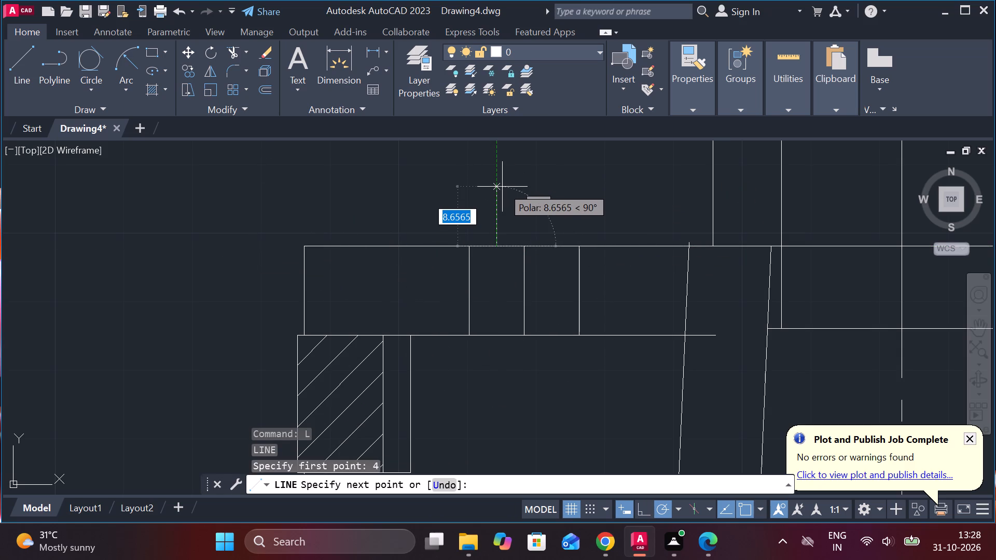
{"action": "type", "text": "10"}
{"action": "key", "text": "Return"}
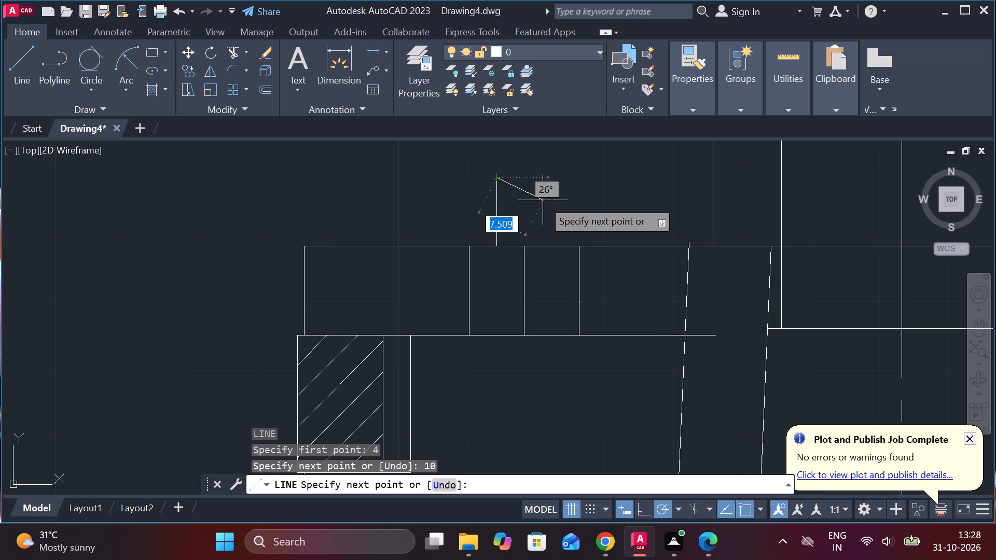
{"action": "key", "text": "ctrl+z"}
{"action": "type", "text": "5"}
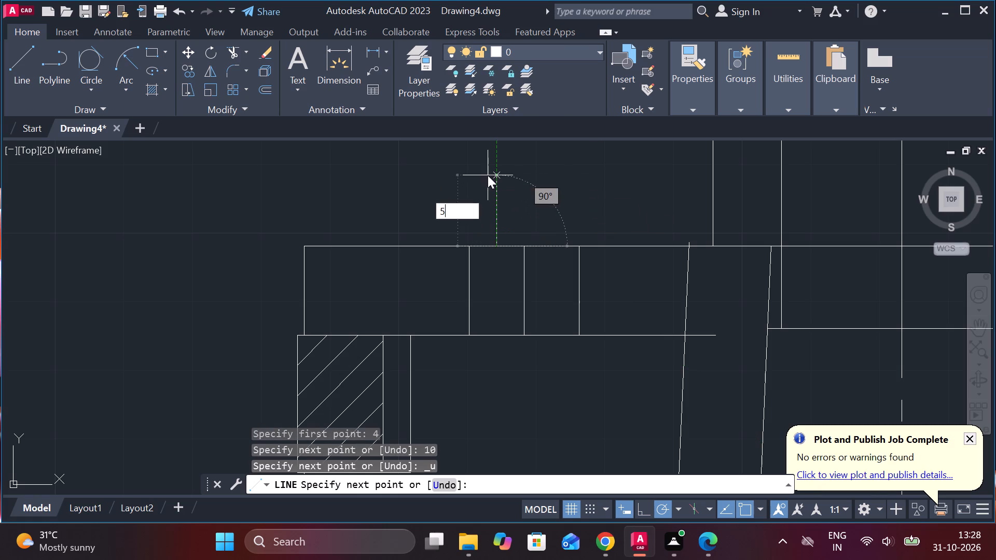
{"action": "key", "text": "space"}
{"action": "type", "text": "8"}
{"action": "key", "text": "space"}
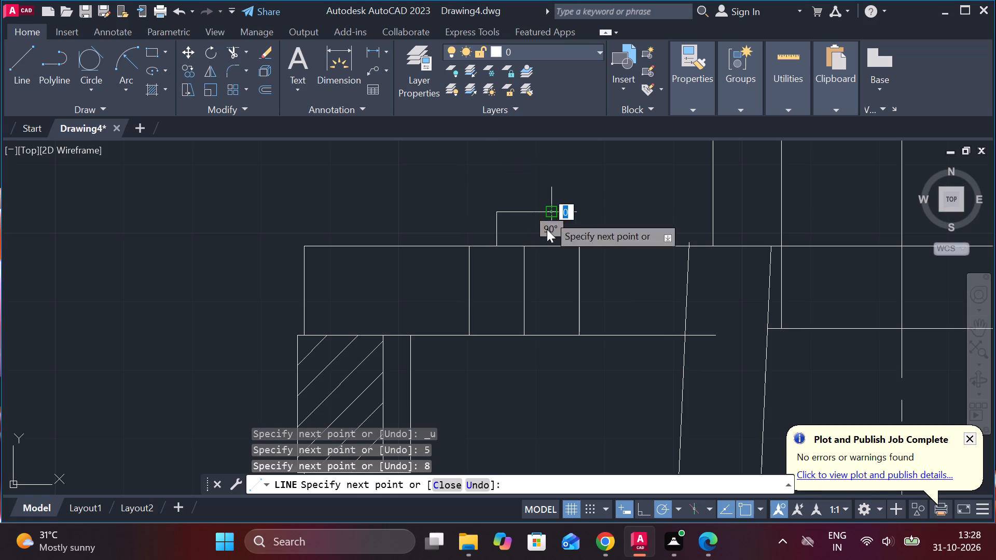
{"action": "left_click", "coordinate": [546, 251]}
{"action": "key", "text": "Escape"}
Draw a 55-long vertical line from the upper inner horizontal line to the inner bottom line, just right of the left hatched blocks.
{"action": "scroll", "coordinate": [581, 357], "scroll_direction": "down", "scroll_amount": 1}
{"action": "middle_click_drag", "start_coordinate": [570, 368], "coordinate": [541, 292]}
{"action": "scroll", "coordinate": [451, 317], "scroll_direction": "up", "scroll_amount": 1}
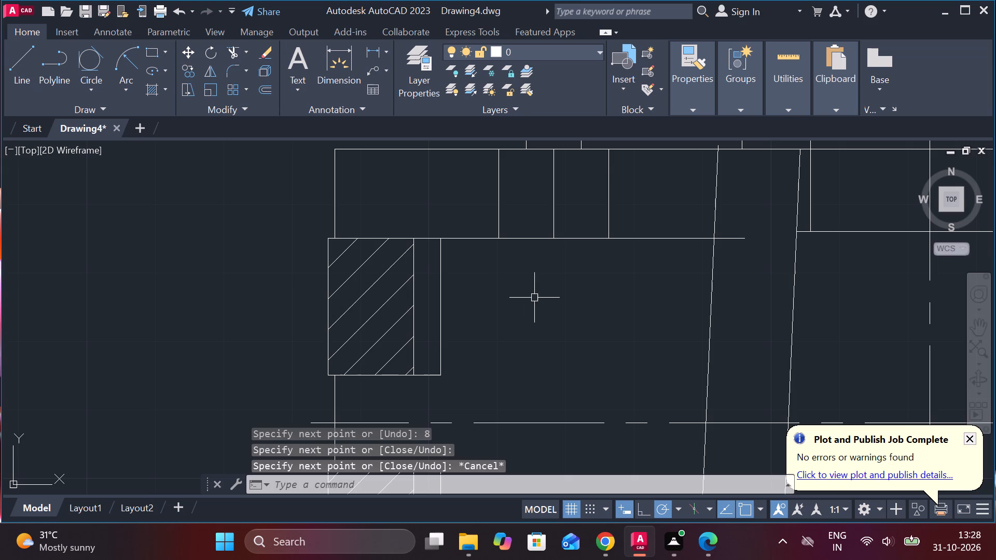
{"action": "key", "text": "l"}
{"action": "key", "text": "Return"}
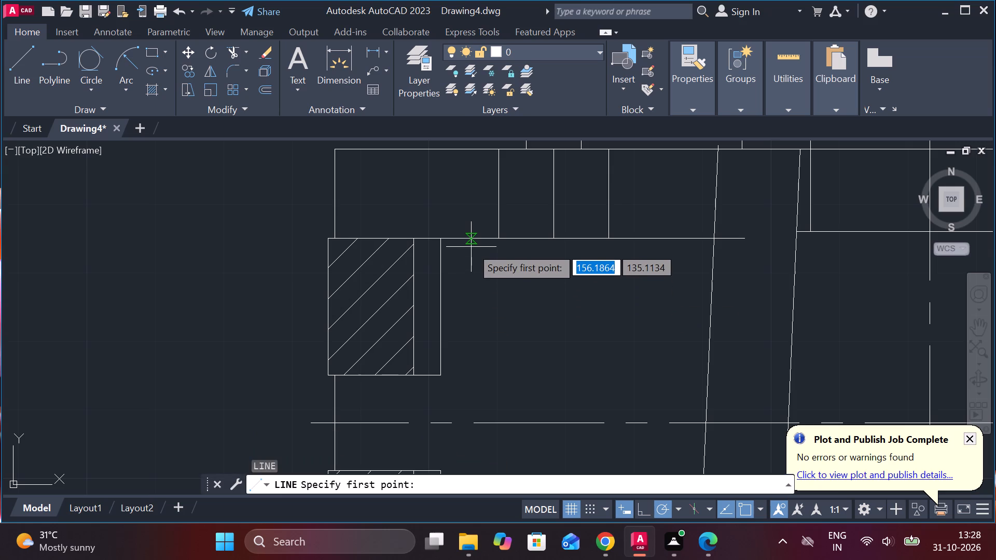
{"action": "left_click", "coordinate": [471, 247]}
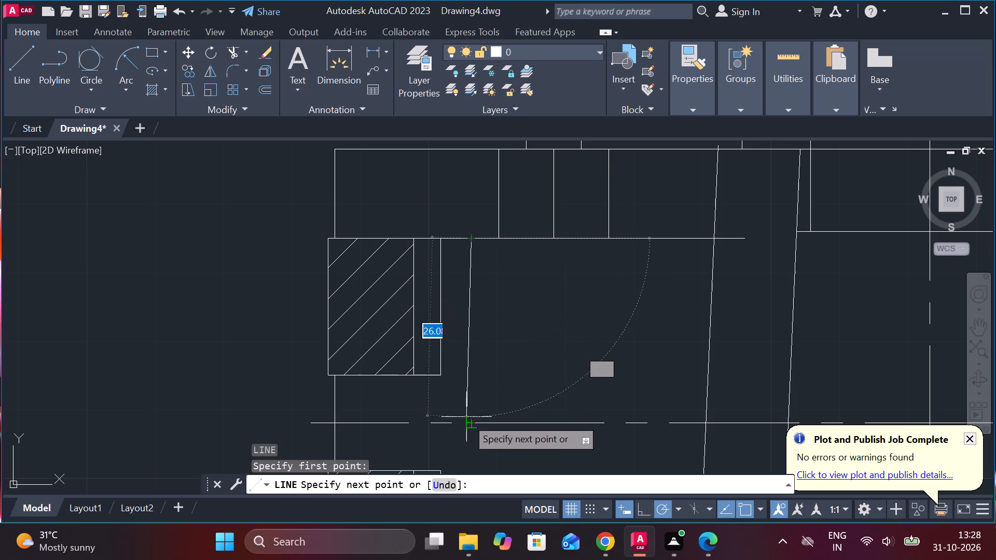
{"action": "middle_click_drag", "start_coordinate": [473, 419], "coordinate": [495, 223]}
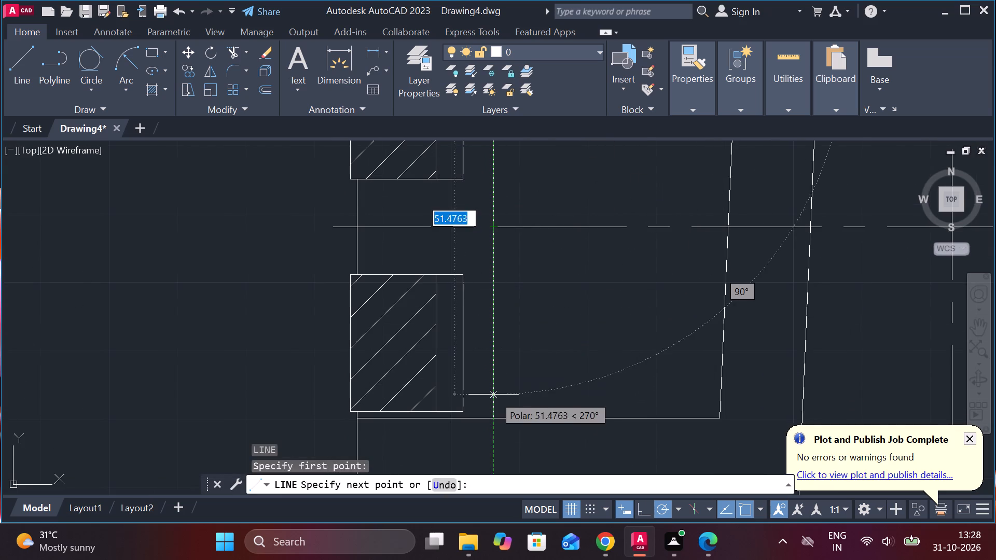
{"action": "scroll", "coordinate": [493, 395], "scroll_direction": "down", "scroll_amount": 1}
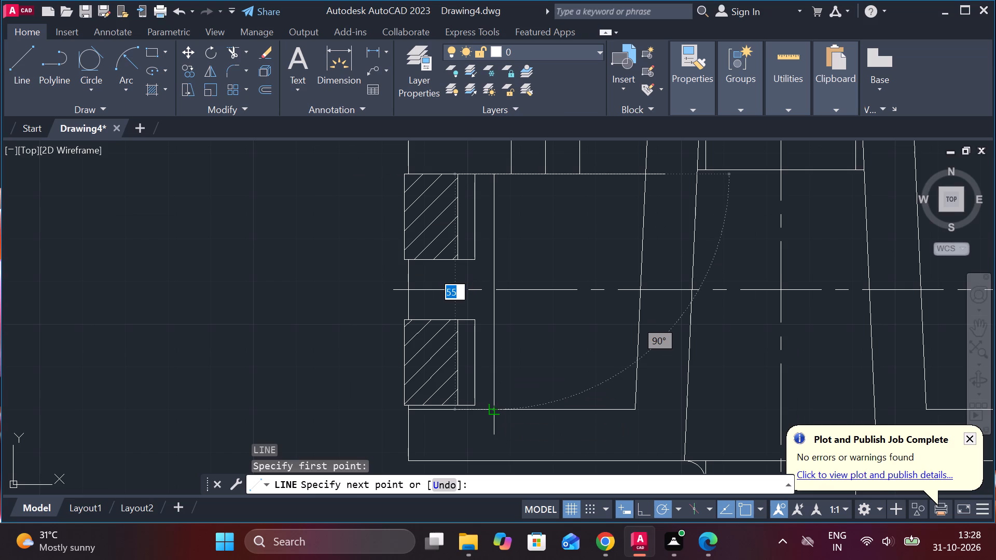
{"action": "left_click", "coordinate": [494, 405]}
{"action": "key", "text": "Escape"}
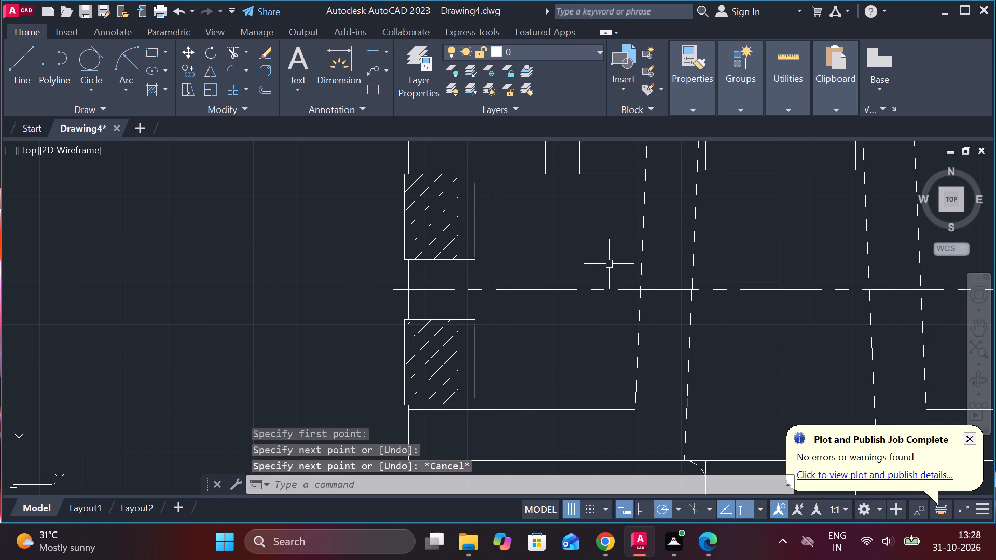
Trim both inner horizontal lines outside the new vertical and left taper lines, and that taper line above the upper inner line.
{"action": "type", "text": "TR"}
{"action": "key", "text": "space"}
{"action": "left_click", "coordinate": [656, 176]}
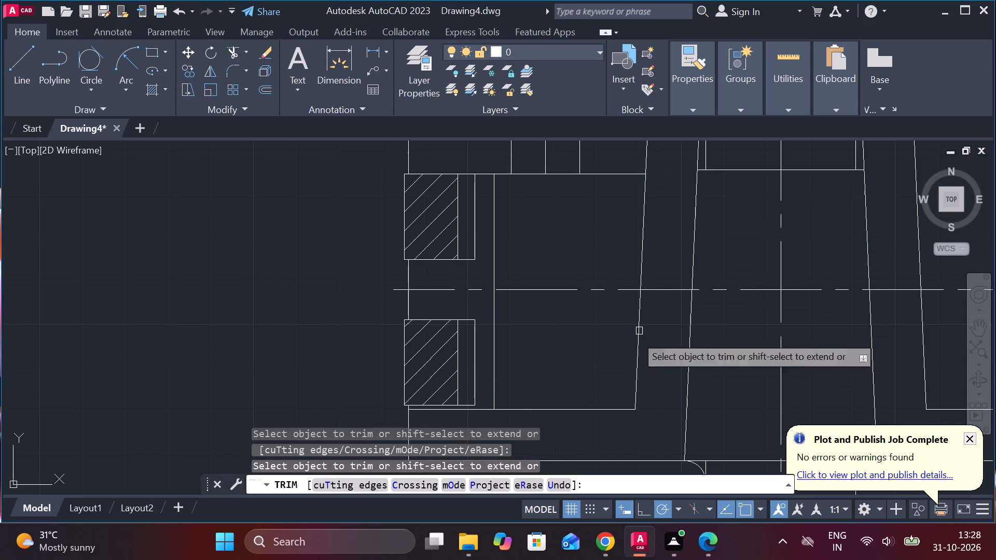
{"action": "left_click", "coordinate": [484, 410]}
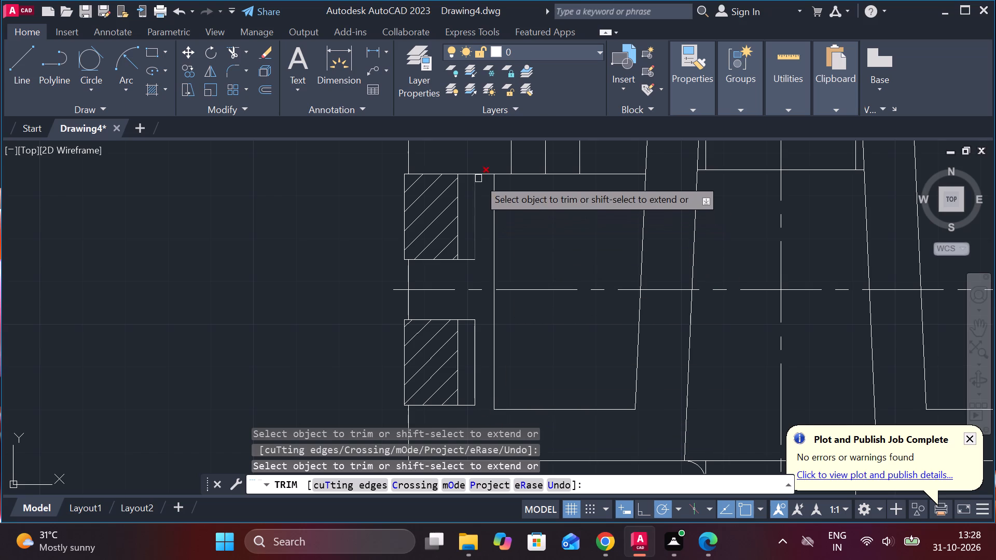
{"action": "left_click", "coordinate": [479, 174]}
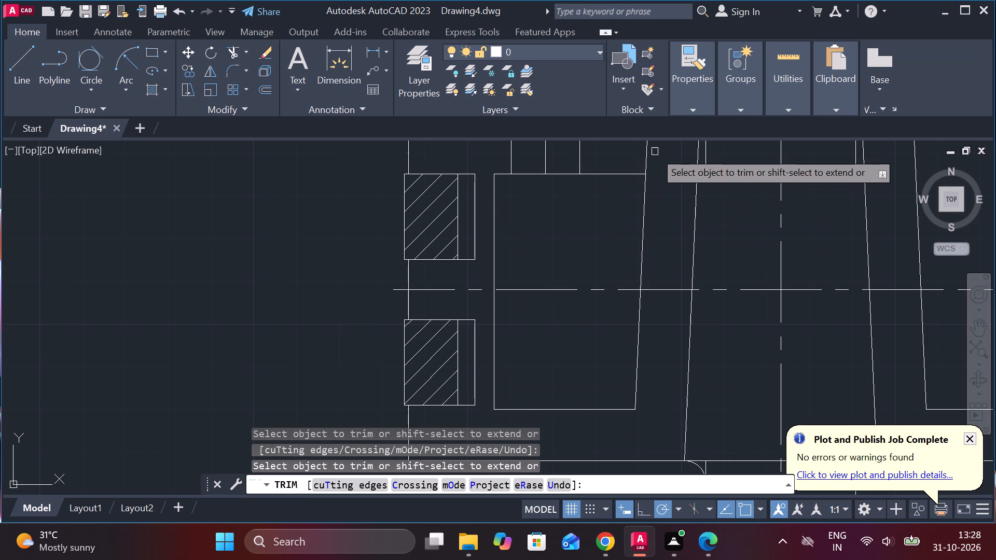
{"action": "left_click", "coordinate": [644, 154]}
{"action": "scroll", "coordinate": [649, 187], "scroll_direction": "down", "scroll_amount": 2}
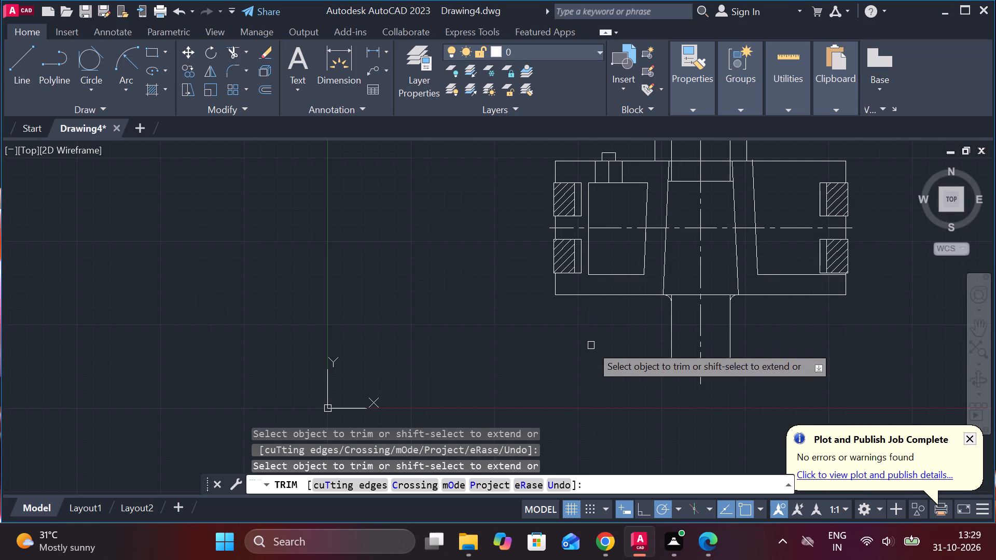
{"action": "middle_click_drag", "start_coordinate": [563, 342], "coordinate": [514, 342]}
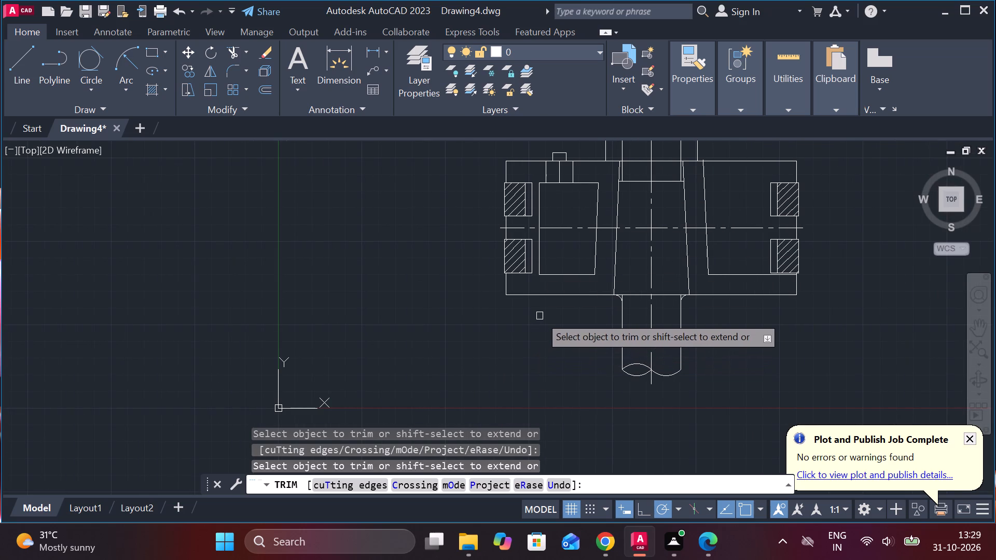
{"action": "scroll", "coordinate": [572, 219], "scroll_direction": "up", "scroll_amount": 2}
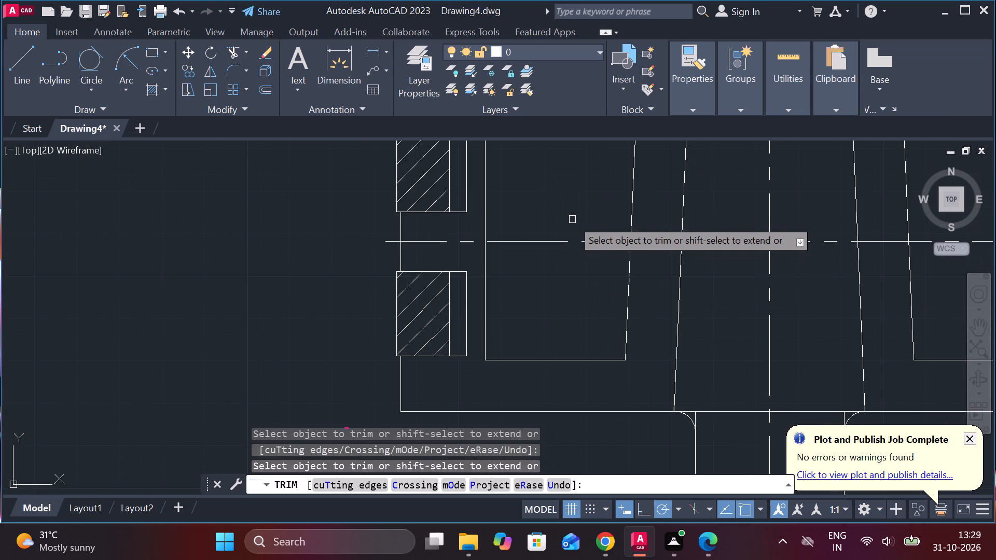
{"action": "middle_click_drag", "start_coordinate": [563, 208], "coordinate": [512, 308]}
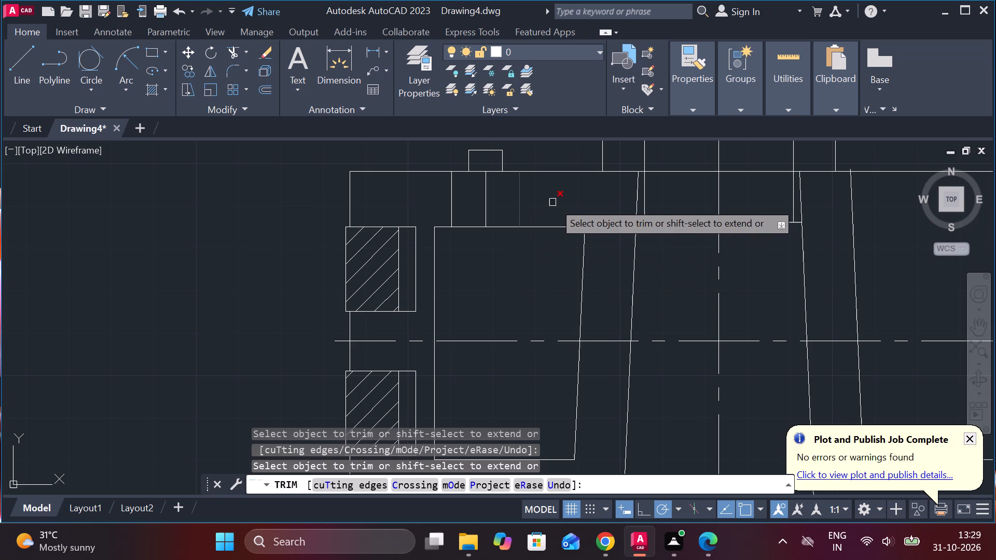
{"action": "key", "text": "Escape"}
Draw a short vertical line up from the upper inner horizontal line, between the middle and right offset lines.
{"action": "key", "text": "l"}
{"action": "key", "text": "Return"}
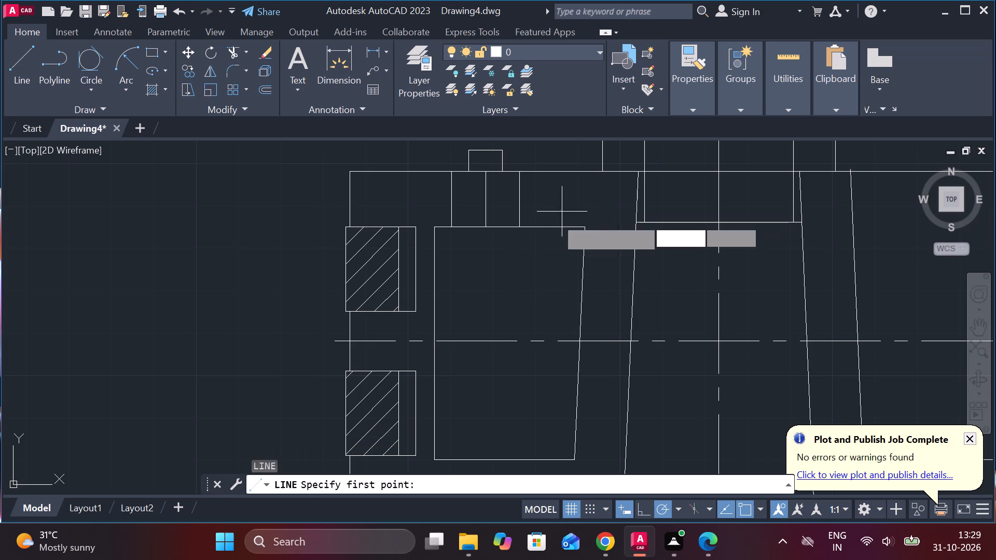
{"action": "left_click", "coordinate": [511, 225]}
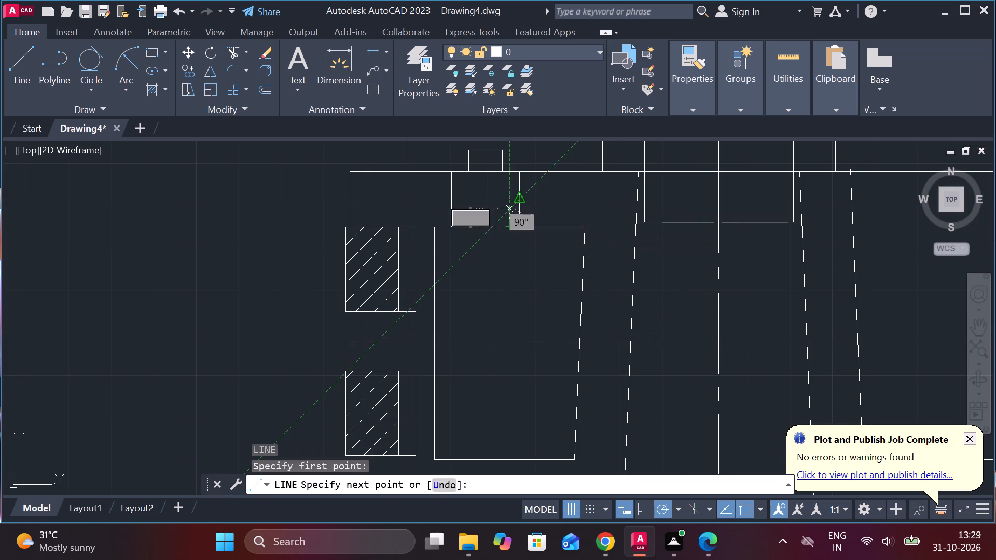
{"action": "left_click", "coordinate": [511, 208]}
{"action": "key", "text": "Escape"}
Move the three vertical feature lines and the 8-by-5 head so the middle line sits on the short vertical marker line.
{"action": "left_click", "coordinate": [521, 200]}
{"action": "left_click", "coordinate": [485, 198]}
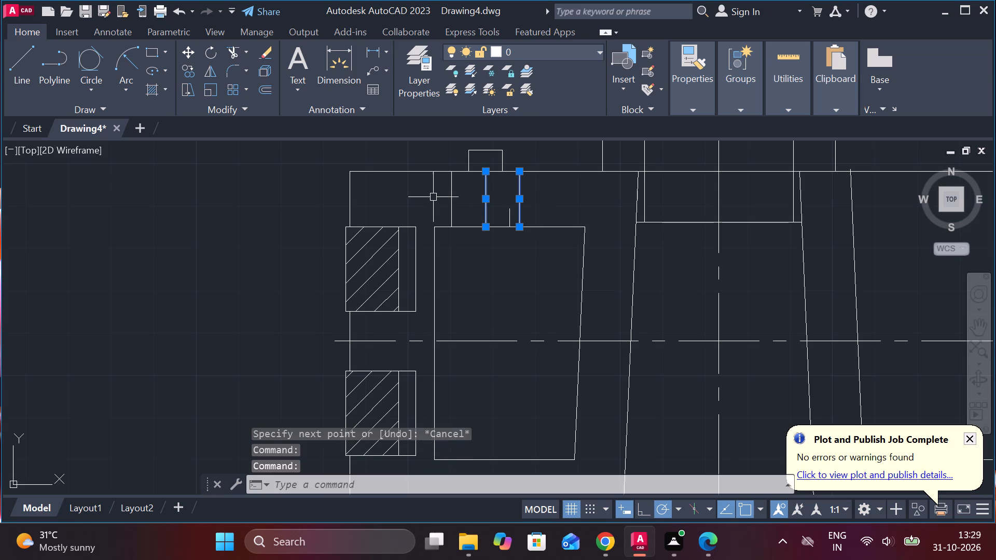
{"action": "left_click", "coordinate": [452, 194]}
{"action": "left_click", "coordinate": [488, 151]}
{"action": "left_click", "coordinate": [498, 160]}
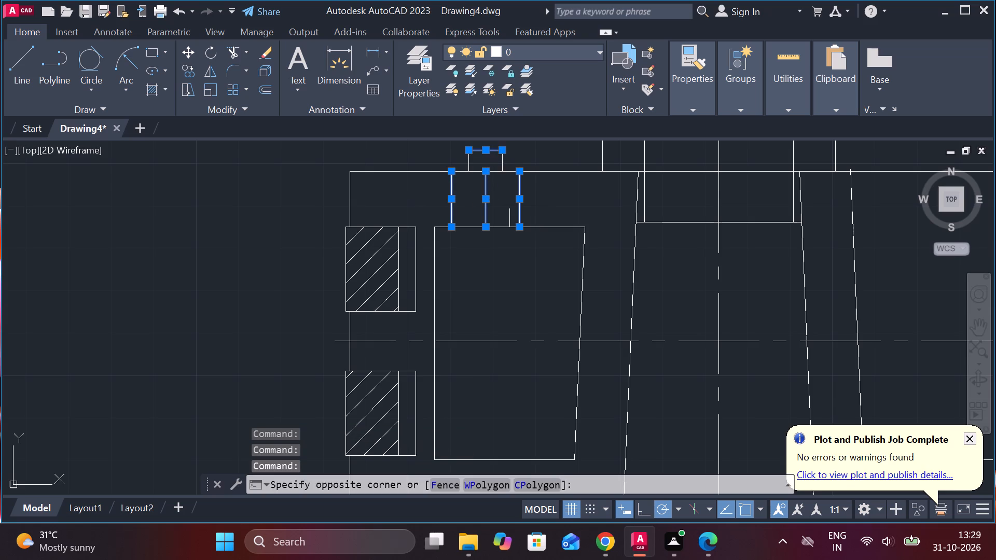
{"action": "left_click", "coordinate": [511, 160]}
{"action": "left_click", "coordinate": [502, 160]}
{"action": "left_click", "coordinate": [471, 153]}
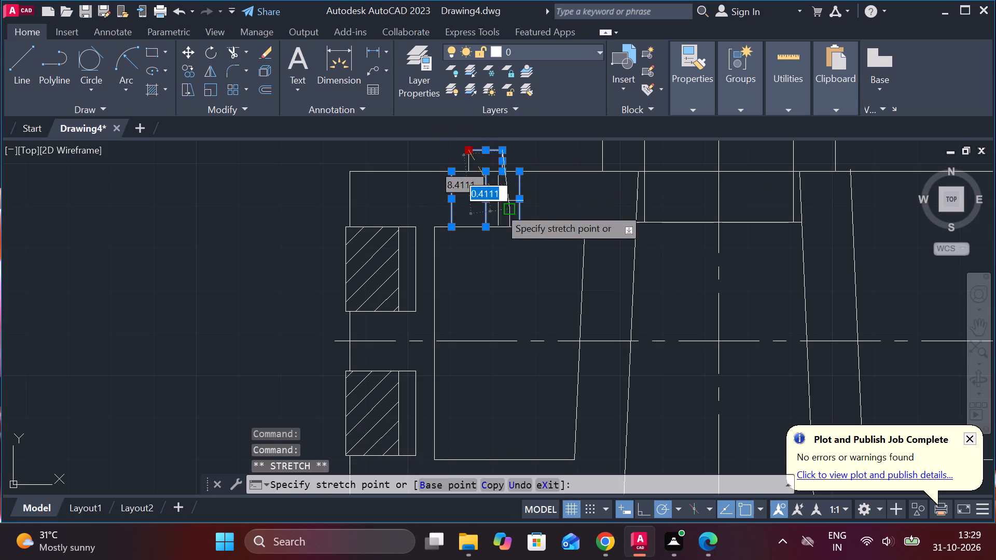
{"action": "left_click", "coordinate": [460, 144]}
{"action": "left_click", "coordinate": [469, 159]}
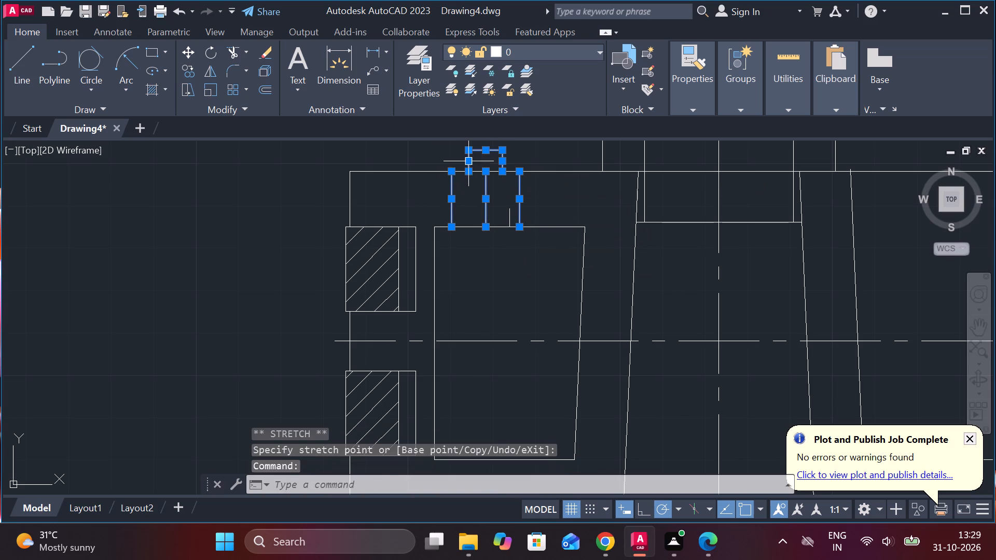
{"action": "key", "text": "m"}
{"action": "key", "text": "Return"}
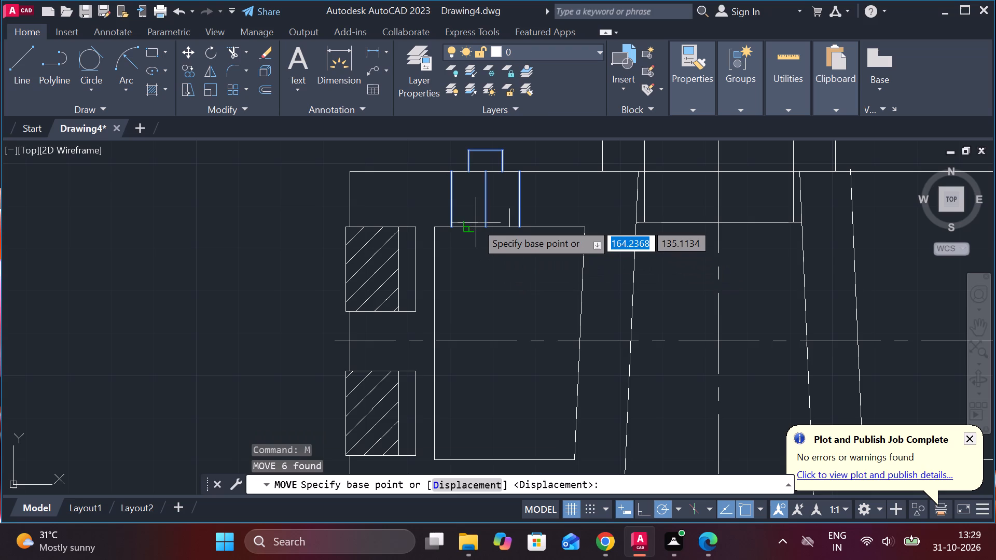
{"action": "left_click", "coordinate": [487, 222]}
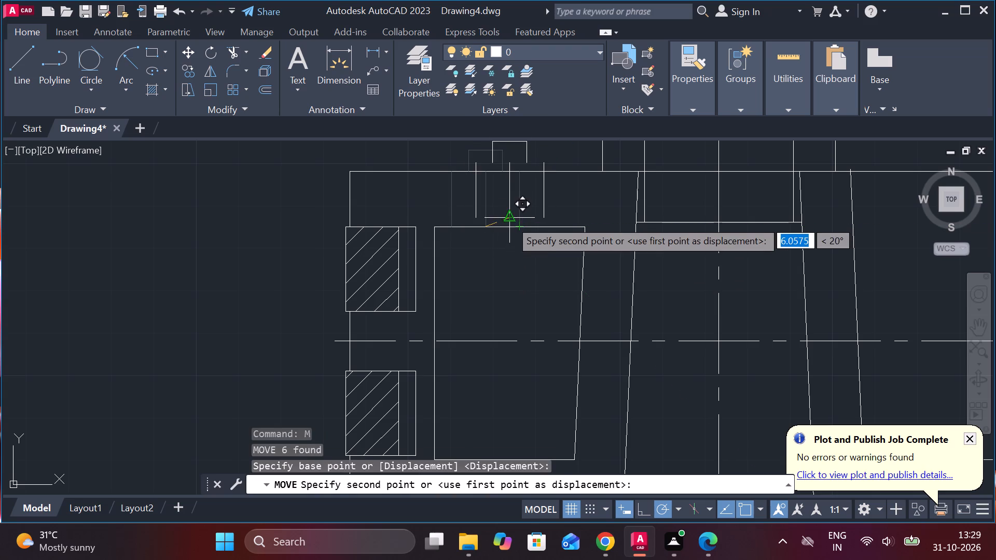
{"action": "left_click", "coordinate": [509, 223]}
{"action": "key", "text": "Escape"}
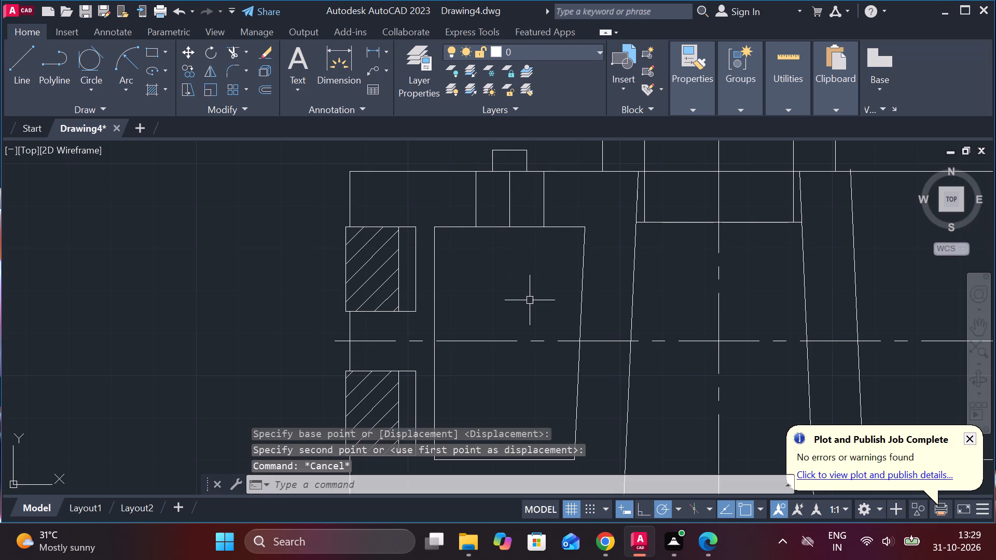
Fillet all four corners of the closed inner taper pocket with a radius of 5.
{"action": "scroll", "coordinate": [530, 300], "scroll_direction": "down", "scroll_amount": 1}
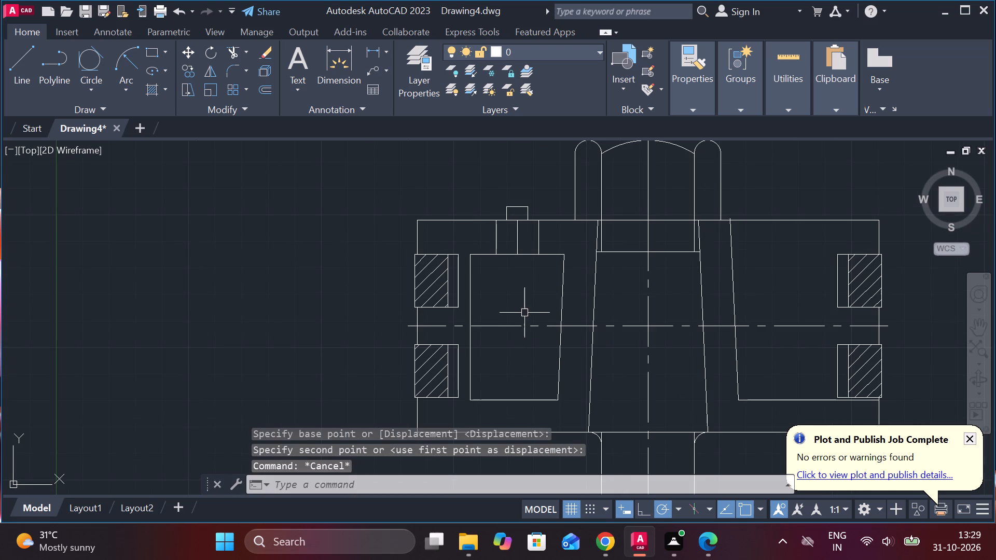
{"action": "key", "text": "Escape"}
{"action": "type", "text": "F R"}
{"action": "key", "text": "space"}
{"action": "key", "text": "space"}
{"action": "left_click", "coordinate": [548, 253]}
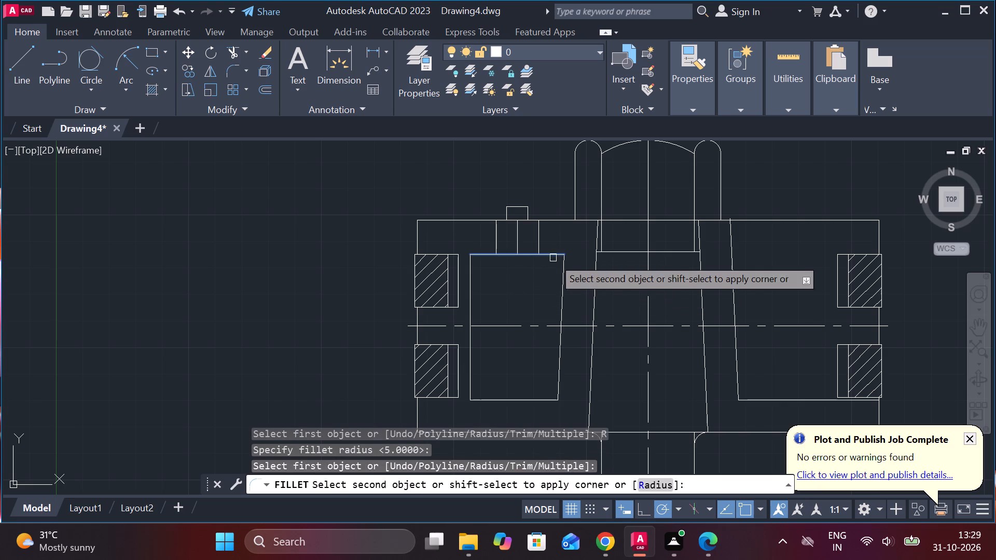
{"action": "left_click", "coordinate": [563, 269]}
{"action": "key", "text": "space"}
{"action": "left_click", "coordinate": [484, 255]}
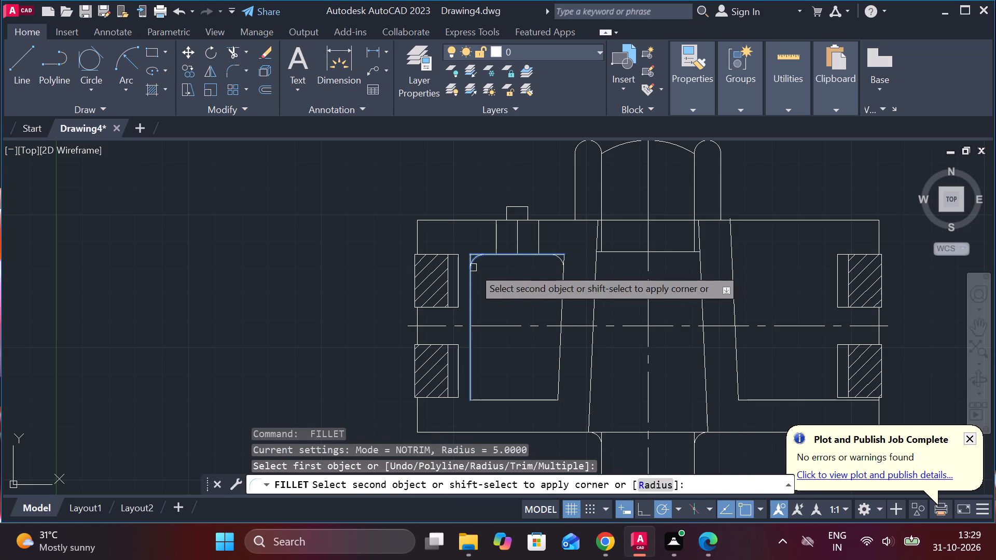
{"action": "left_click", "coordinate": [473, 268]}
{"action": "key", "text": "space"}
{"action": "left_click", "coordinate": [468, 380]}
{"action": "left_click", "coordinate": [483, 401]}
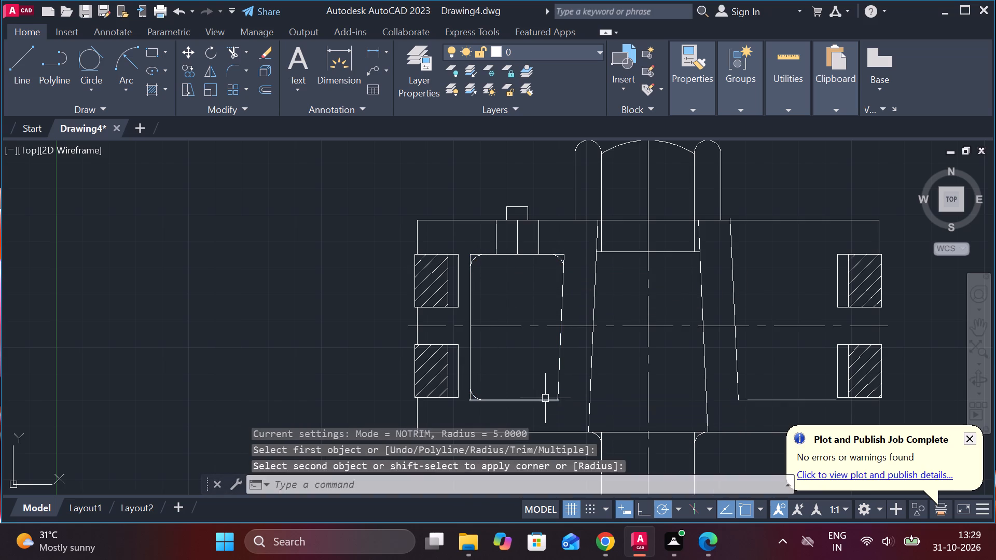
{"action": "key", "text": "space"}
{"action": "left_click", "coordinate": [558, 383]}
{"action": "left_click", "coordinate": [546, 400]}
Trim the leftover line ends outside the fillets at the pocket's four corners.
{"action": "scroll", "coordinate": [550, 238], "scroll_direction": "up", "scroll_amount": 1}
{"action": "key", "text": "Escape"}
{"action": "type", "text": "TR"}
{"action": "key", "text": "space"}
{"action": "left_click", "coordinate": [573, 264]}
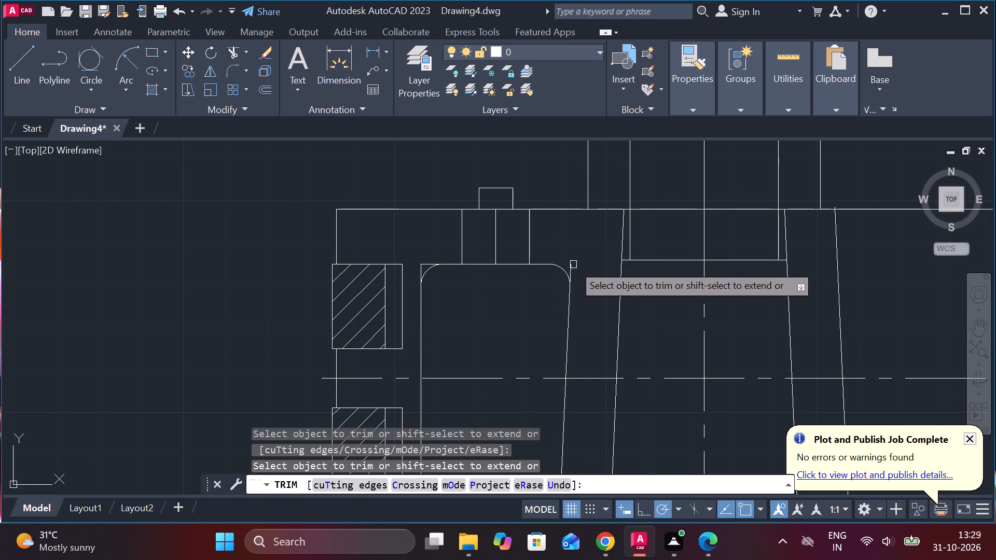
{"action": "left_click", "coordinate": [573, 266]}
{"action": "left_click", "coordinate": [430, 261]}
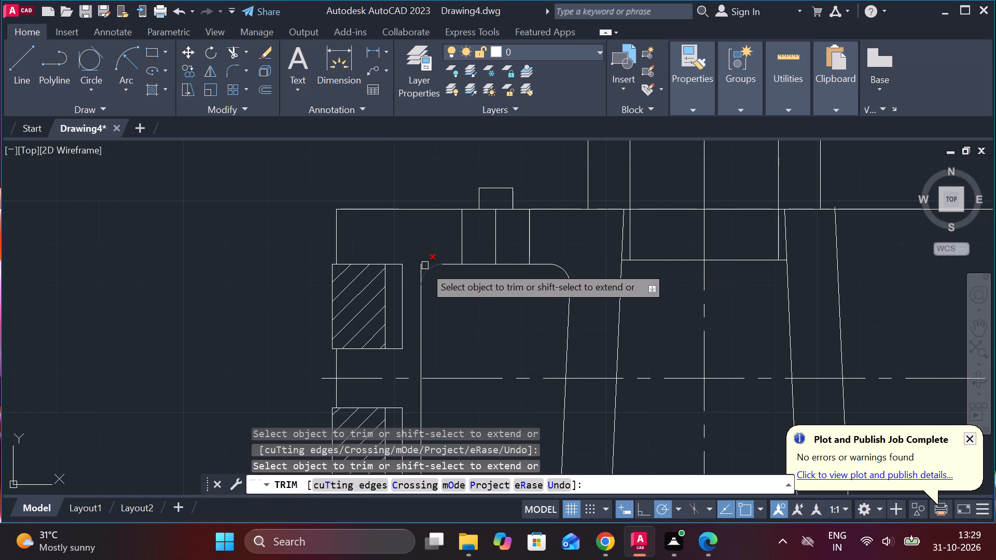
{"action": "left_click", "coordinate": [420, 266]}
{"action": "scroll", "coordinate": [476, 278], "scroll_direction": "down", "scroll_amount": 1}
{"action": "scroll", "coordinate": [507, 390], "scroll_direction": "down", "scroll_amount": 1}
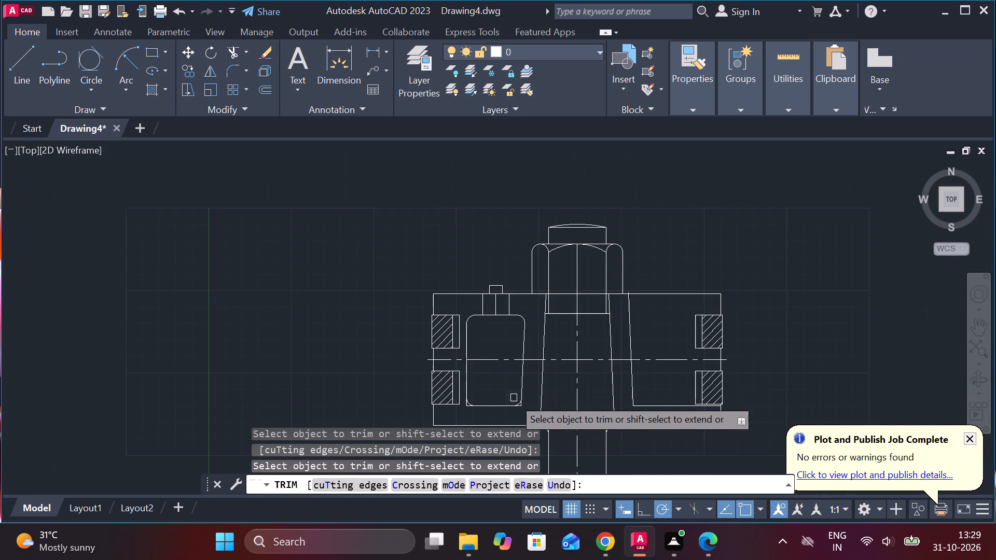
{"action": "scroll", "coordinate": [512, 399], "scroll_direction": "up", "scroll_amount": 3}
{"action": "middle_click_drag", "start_coordinate": [511, 389], "coordinate": [531, 261]}
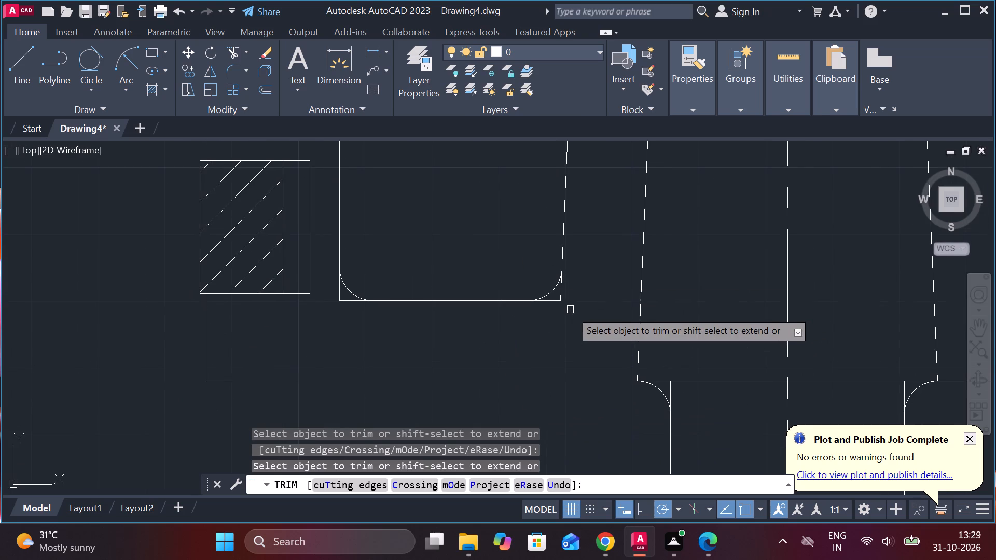
{"action": "left_click", "coordinate": [561, 302]}
{"action": "left_click", "coordinate": [559, 301]}
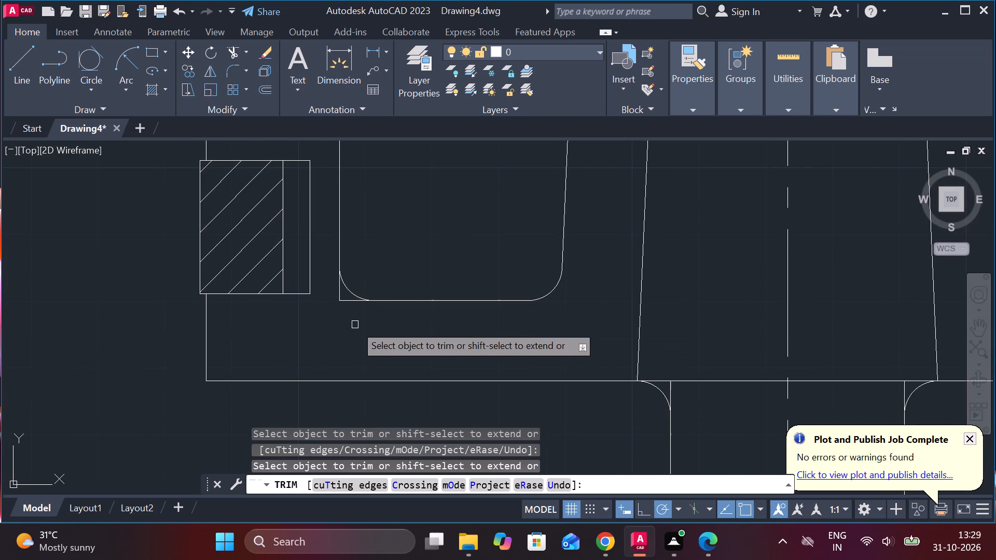
{"action": "left_click", "coordinate": [341, 302]}
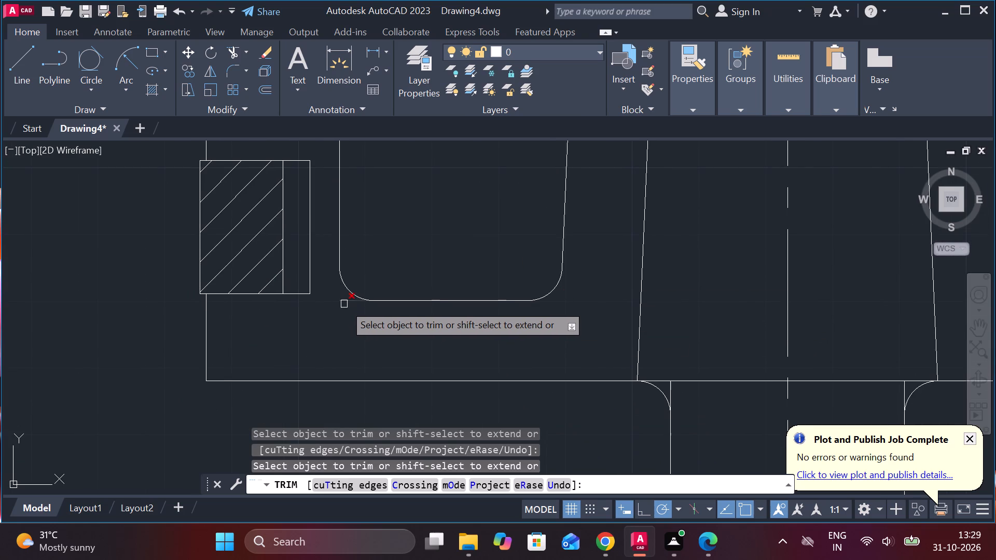
{"action": "left_click", "coordinate": [344, 304]}
{"action": "scroll", "coordinate": [356, 305], "scroll_direction": "down", "scroll_amount": 3}
{"action": "scroll", "coordinate": [409, 229], "scroll_direction": "up", "scroll_amount": 2}
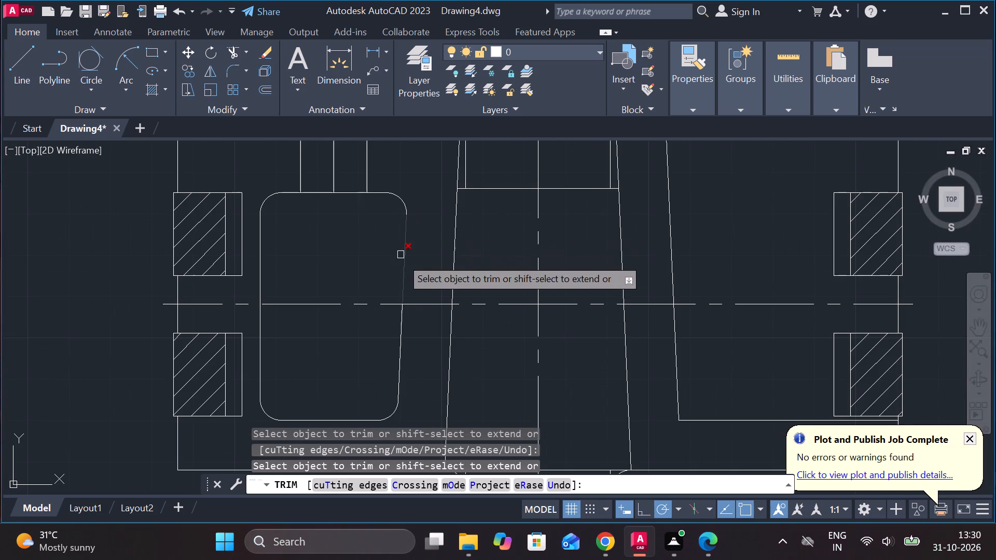
{"action": "middle_click_drag", "start_coordinate": [374, 217], "coordinate": [405, 221]}
{"action": "key", "text": "Escape"}
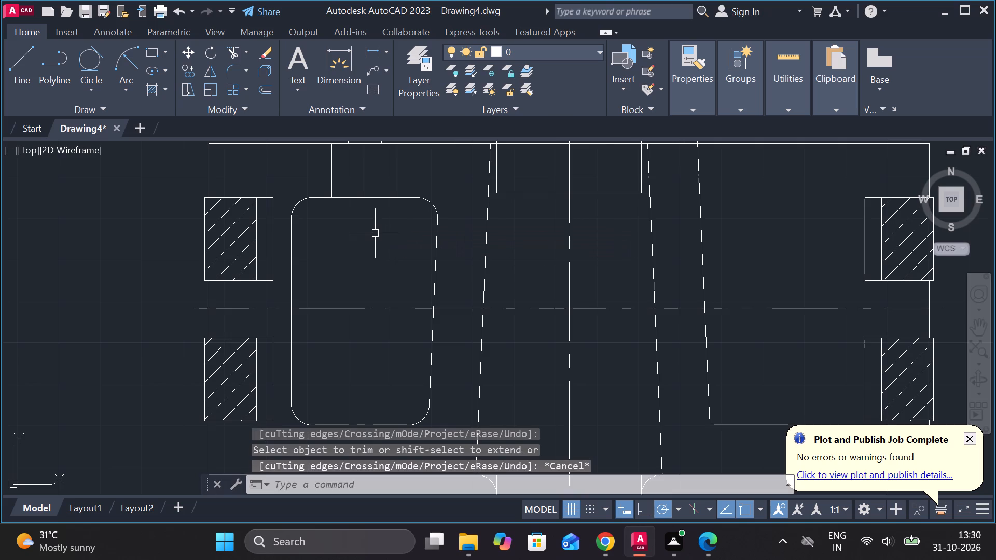
Draw two crossing 45° lines down into the pocket from the lower ends of the top feature's outer vertical lines.
{"action": "key", "text": "l"}
{"action": "key", "text": "Return"}
{"action": "left_click", "coordinate": [331, 202]}
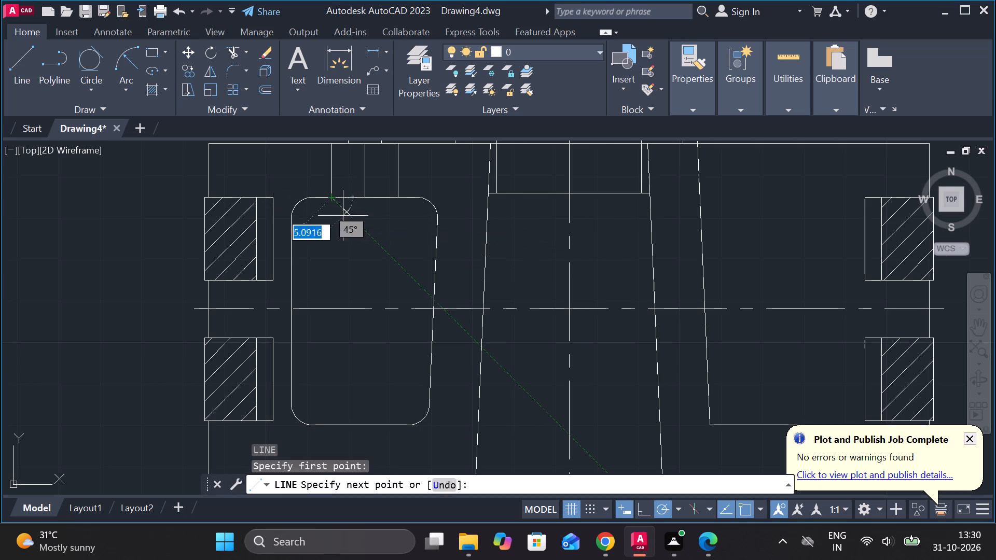
{"action": "left_click", "coordinate": [371, 233]}
{"action": "key", "text": "Escape"}
{"action": "key", "text": "space"}
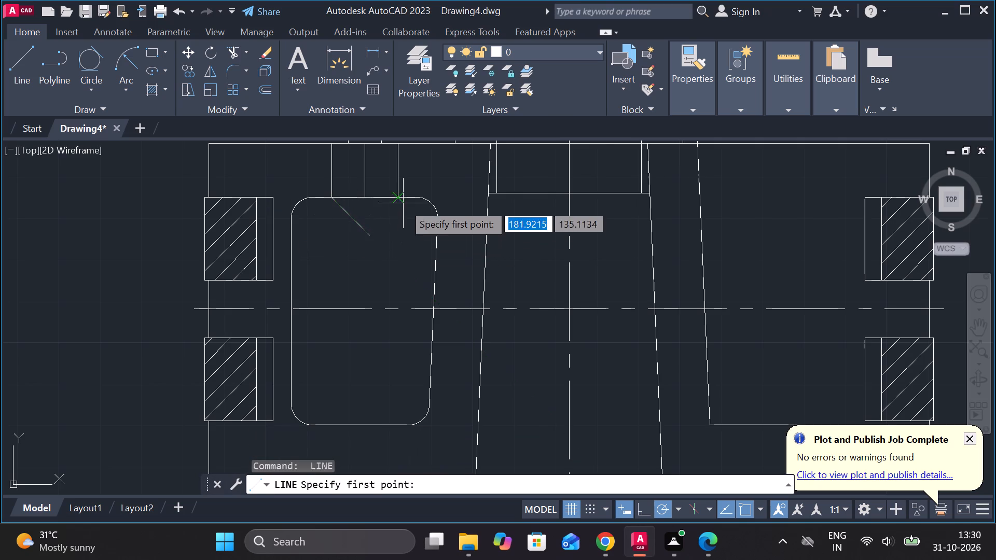
{"action": "left_click", "coordinate": [399, 197]}
{"action": "left_click", "coordinate": [348, 248]}
{"action": "key", "text": "Escape"}
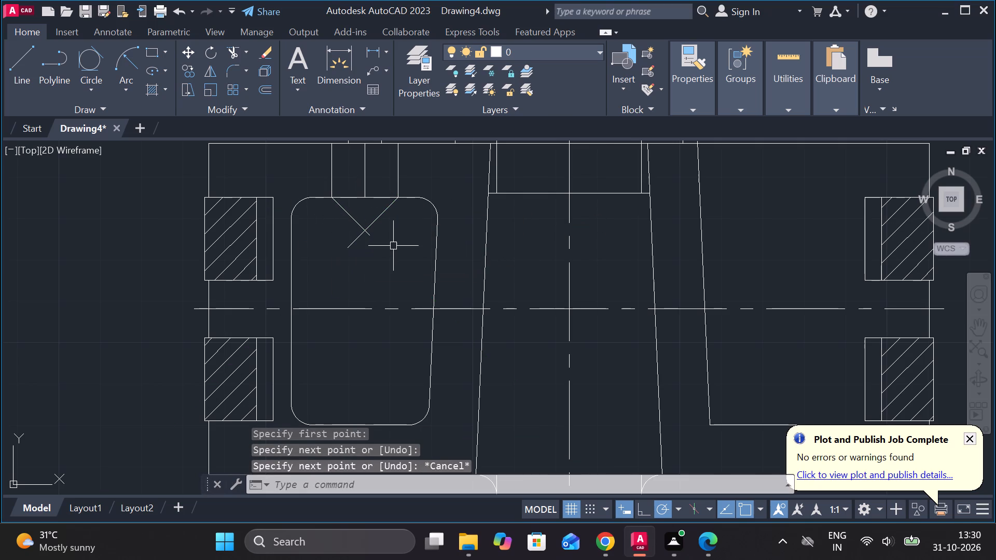
Trim both 45° lines beyond their crossing to form a V-shaped point below the top feature.
{"action": "key", "text": "Escape"}
{"action": "type", "text": "TR"}
{"action": "key", "text": "space"}
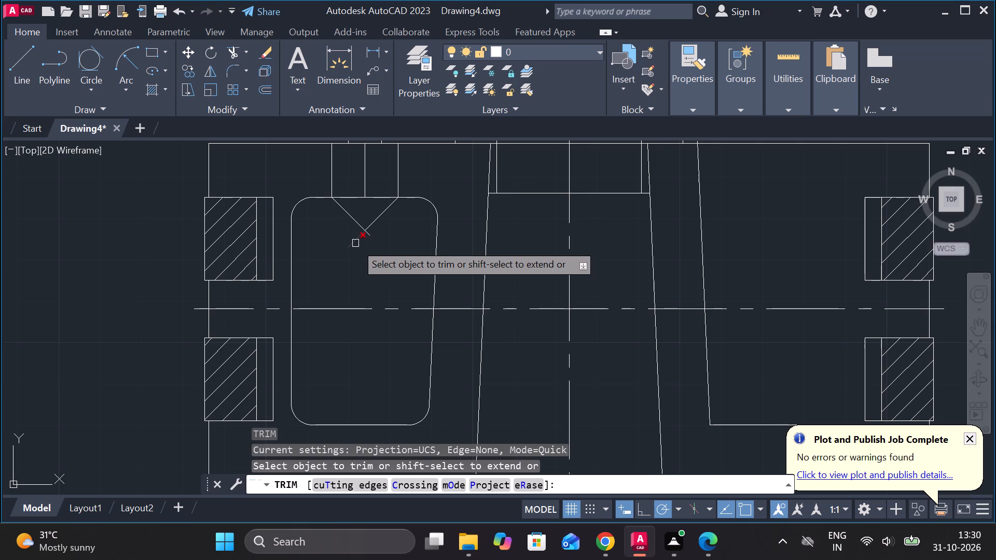
{"action": "left_click", "coordinate": [355, 243]}
{"action": "left_click", "coordinate": [366, 239]}
{"action": "scroll", "coordinate": [373, 236], "scroll_direction": "down", "scroll_amount": 2}
{"action": "key", "text": "Escape"}
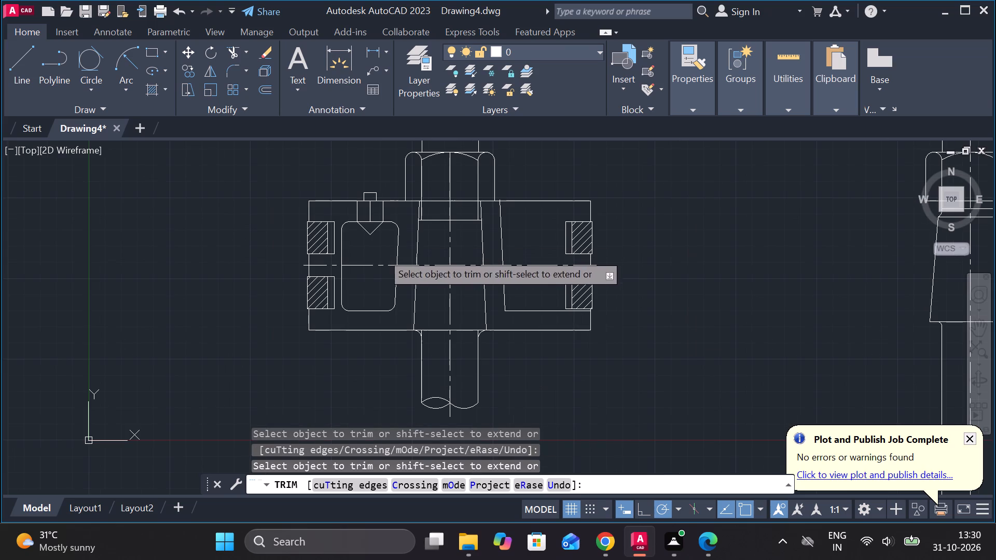
Mirror the filleted pocket and the complete top feature with its head and V-point about the vertical centre line, keeping the originals.
{"action": "scroll", "coordinate": [388, 218], "scroll_direction": "up", "scroll_amount": 3}
{"action": "left_click", "coordinate": [389, 218]}
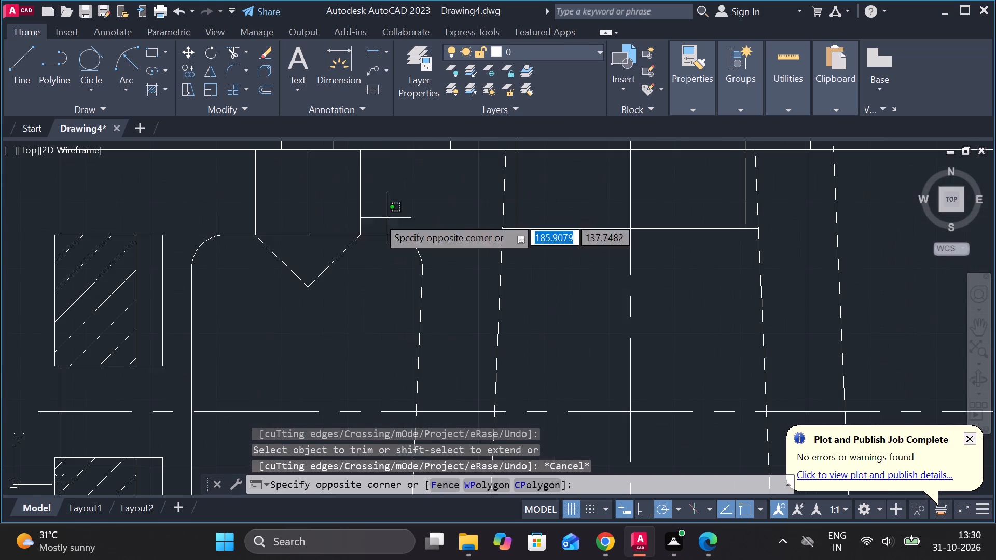
{"action": "left_click", "coordinate": [245, 187]}
{"action": "left_click", "coordinate": [327, 235]}
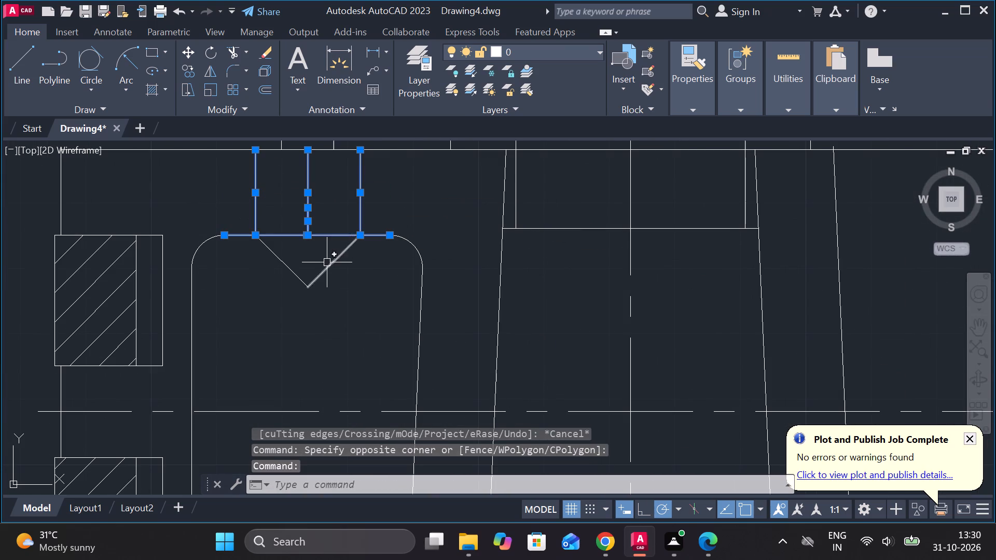
{"action": "left_click", "coordinate": [328, 263]}
{"action": "left_click", "coordinate": [293, 270]}
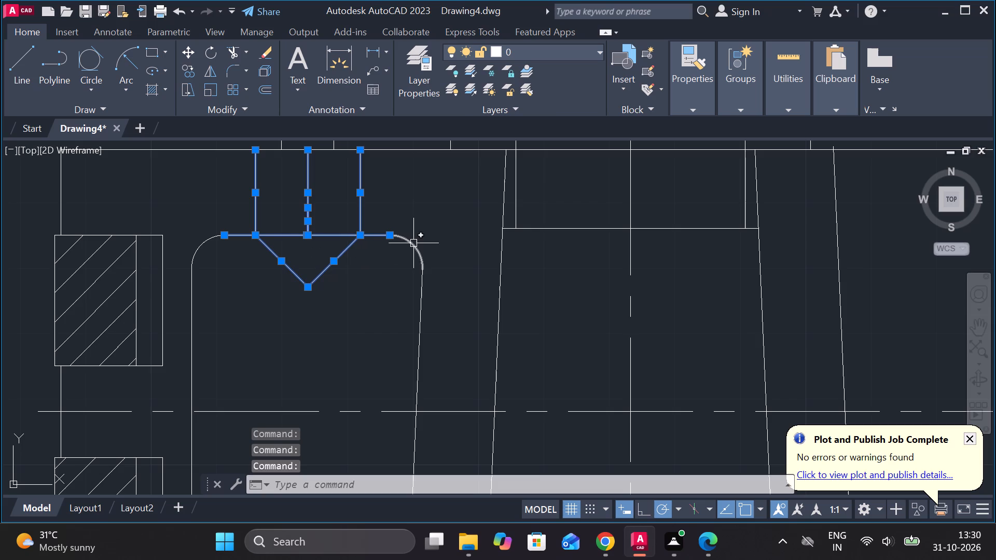
{"action": "left_click", "coordinate": [413, 243]}
{"action": "scroll", "coordinate": [433, 253], "scroll_direction": "down", "scroll_amount": 1}
{"action": "scroll", "coordinate": [319, 272], "scroll_direction": "down", "scroll_amount": 2}
{"action": "middle_click", "coordinate": [354, 285]}
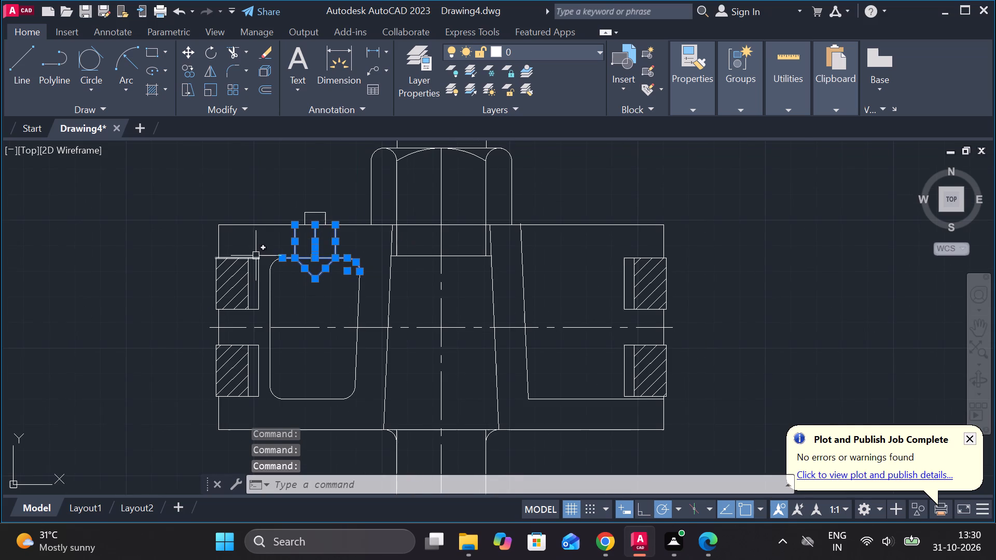
{"action": "scroll", "coordinate": [258, 256], "scroll_direction": "up", "scroll_amount": 2}
{"action": "left_click", "coordinate": [290, 275]}
{"action": "scroll", "coordinate": [351, 285], "scroll_direction": "down", "scroll_amount": 1}
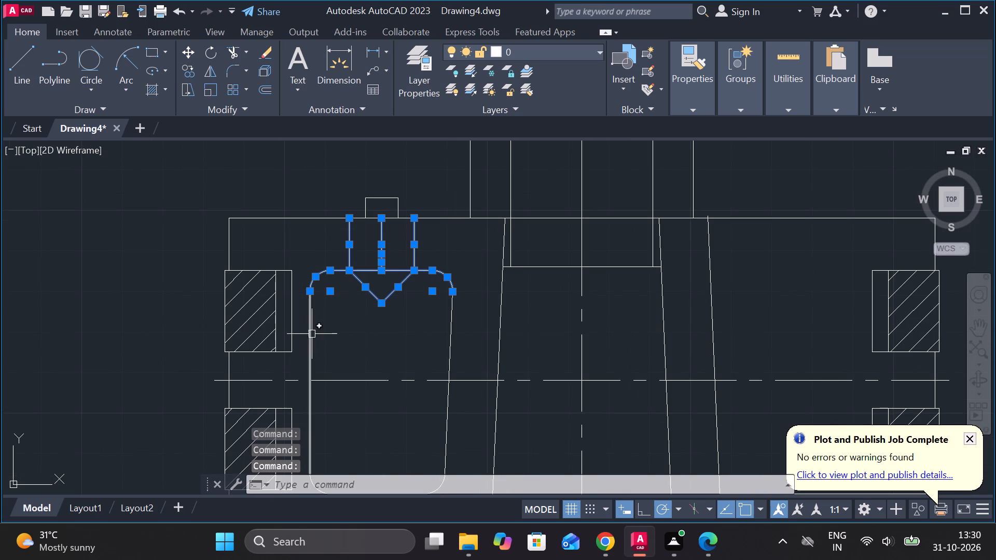
{"action": "left_click", "coordinate": [312, 334]}
{"action": "left_click", "coordinate": [449, 330]}
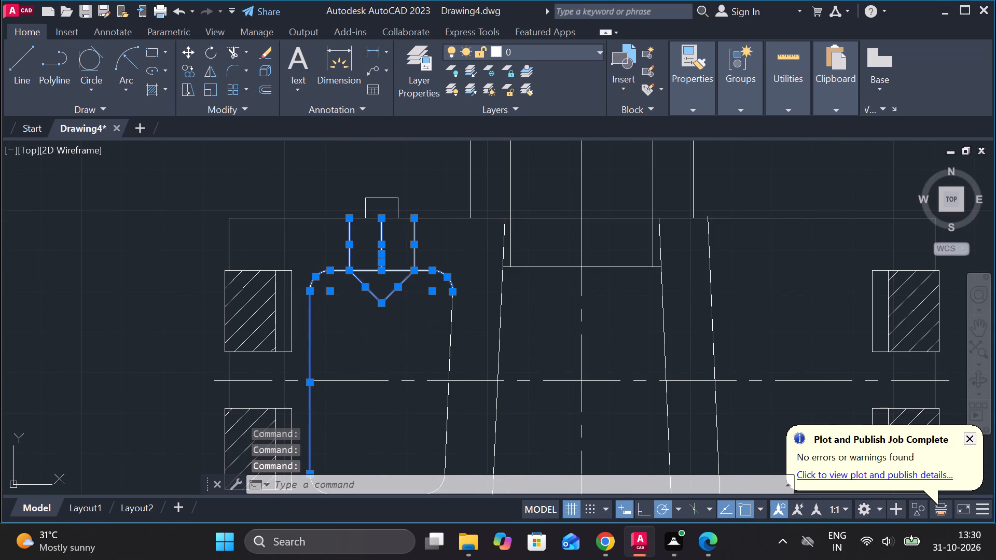
{"action": "middle_click_drag", "start_coordinate": [388, 336], "coordinate": [411, 193]}
{"action": "left_click", "coordinate": [368, 356]}
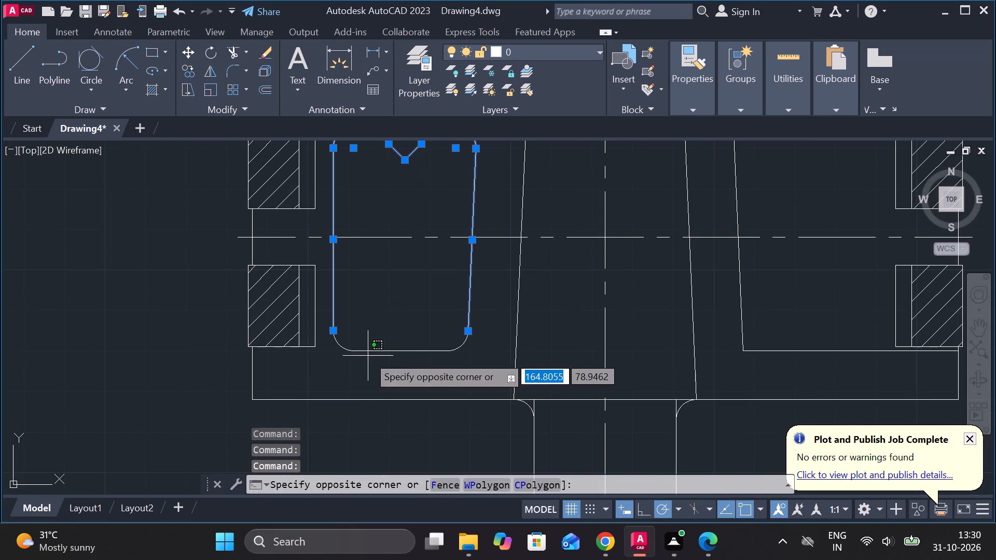
{"action": "left_click", "coordinate": [425, 356]}
{"action": "left_click", "coordinate": [425, 352]}
{"action": "left_click", "coordinate": [463, 344]}
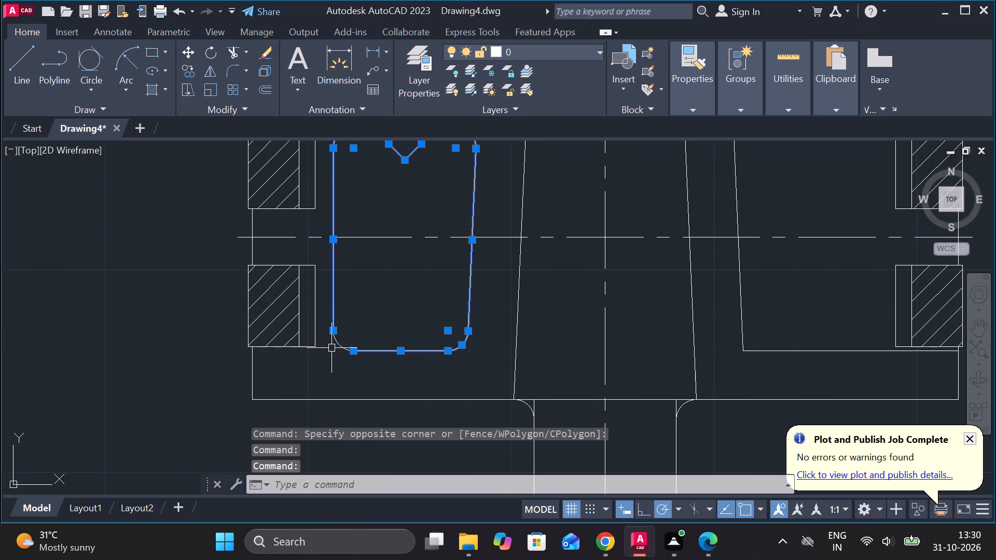
{"action": "left_click", "coordinate": [340, 348]}
{"action": "middle_click_drag", "start_coordinate": [425, 361], "coordinate": [437, 456]}
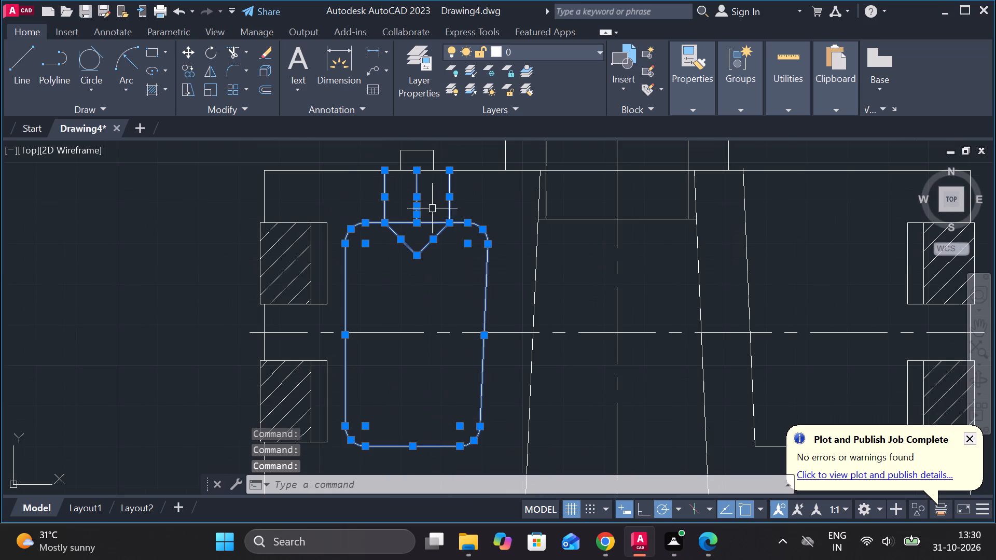
{"action": "scroll", "coordinate": [422, 162], "scroll_direction": "up", "scroll_amount": 2}
{"action": "middle_click_drag", "start_coordinate": [429, 178], "coordinate": [417, 296]}
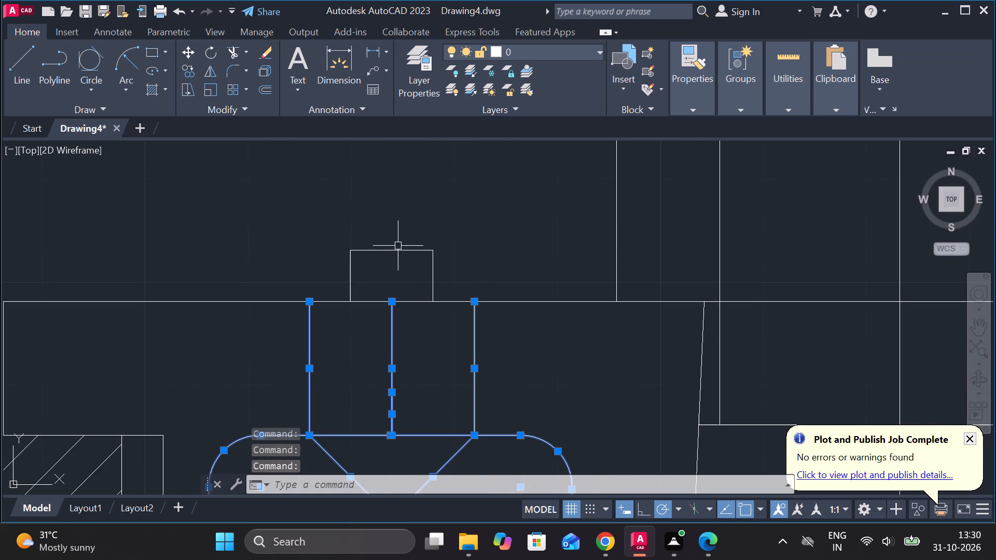
{"action": "left_click", "coordinate": [398, 250]}
{"action": "left_click", "coordinate": [434, 275]}
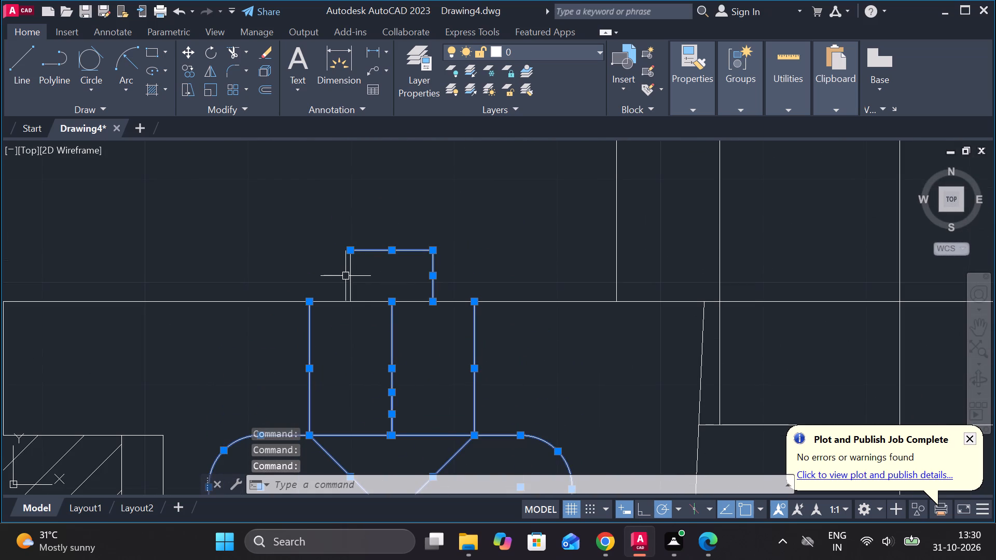
{"action": "left_click", "coordinate": [351, 275]}
{"action": "scroll", "coordinate": [480, 250], "scroll_direction": "down", "scroll_amount": 2}
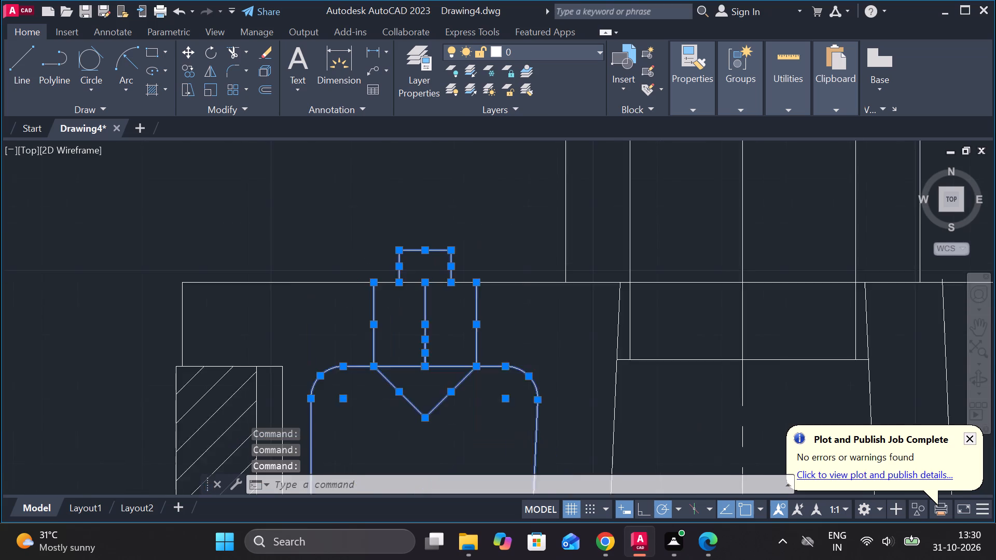
{"action": "type", "text": "MI"}
{"action": "key", "text": "Return"}
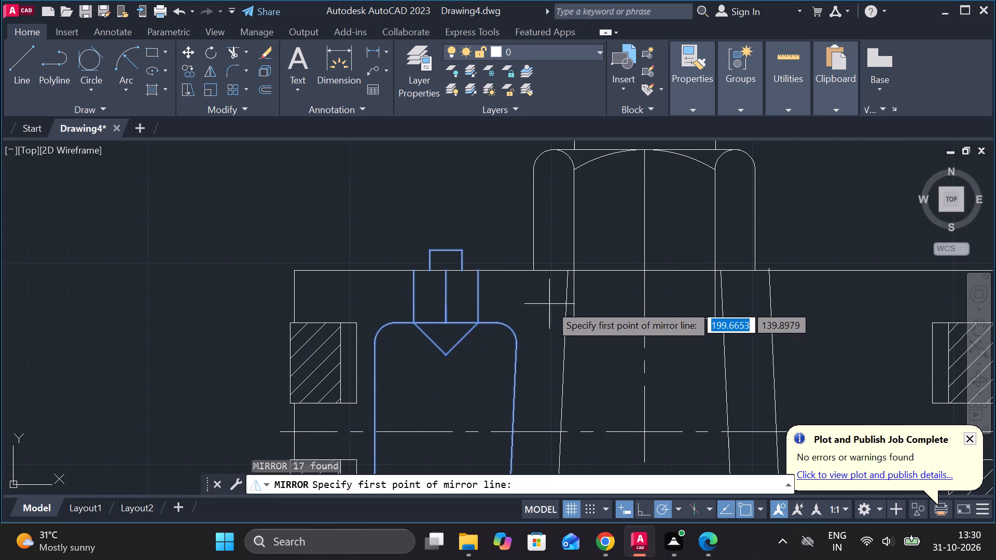
{"action": "left_click", "coordinate": [642, 429]}
{"action": "left_click", "coordinate": [646, 271]}
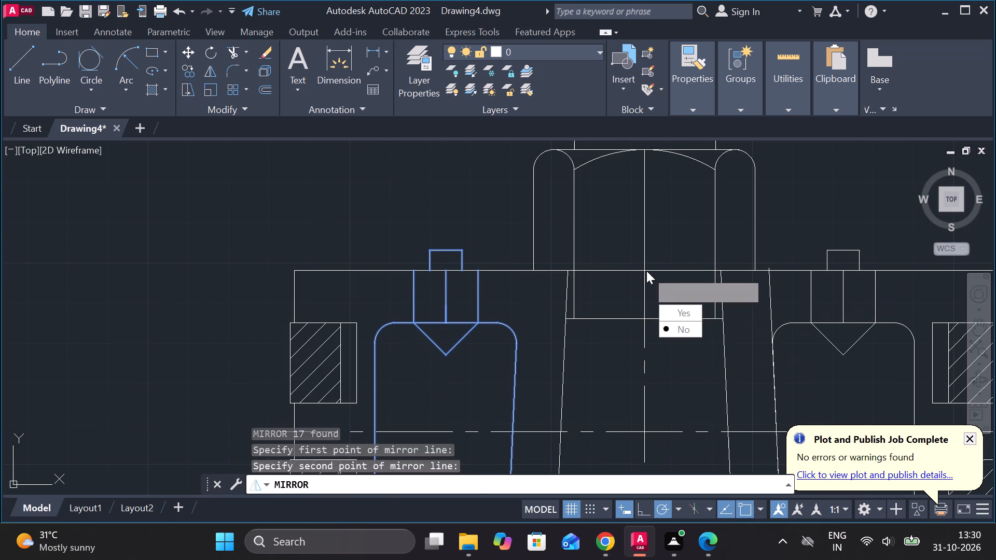
{"action": "left_click_drag", "start_coordinate": [674, 332], "coordinate": [646, 271]}
Erase the old sloped line and the old horizontal bottom line overlapping the mirrored pocket.
{"action": "scroll", "coordinate": [646, 271], "scroll_direction": "down", "scroll_amount": 2}
{"action": "scroll", "coordinate": [677, 309], "scroll_direction": "up", "scroll_amount": 1}
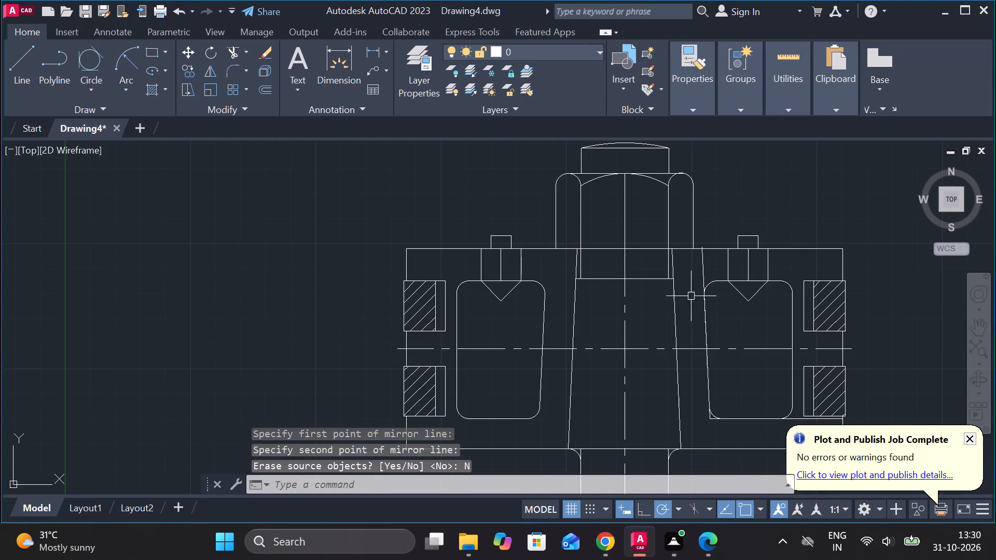
{"action": "left_click", "coordinate": [701, 267]}
{"action": "type", "text": "E"}
{"action": "key", "text": "space"}
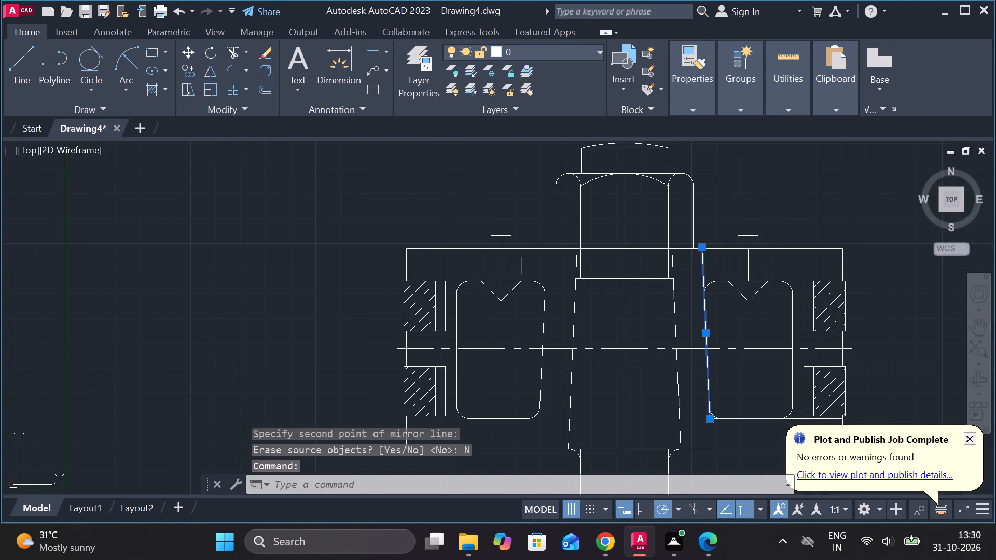
{"action": "middle_click_drag", "start_coordinate": [745, 368], "coordinate": [587, 270]}
{"action": "scroll", "coordinate": [609, 306], "scroll_direction": "up", "scroll_amount": 1}
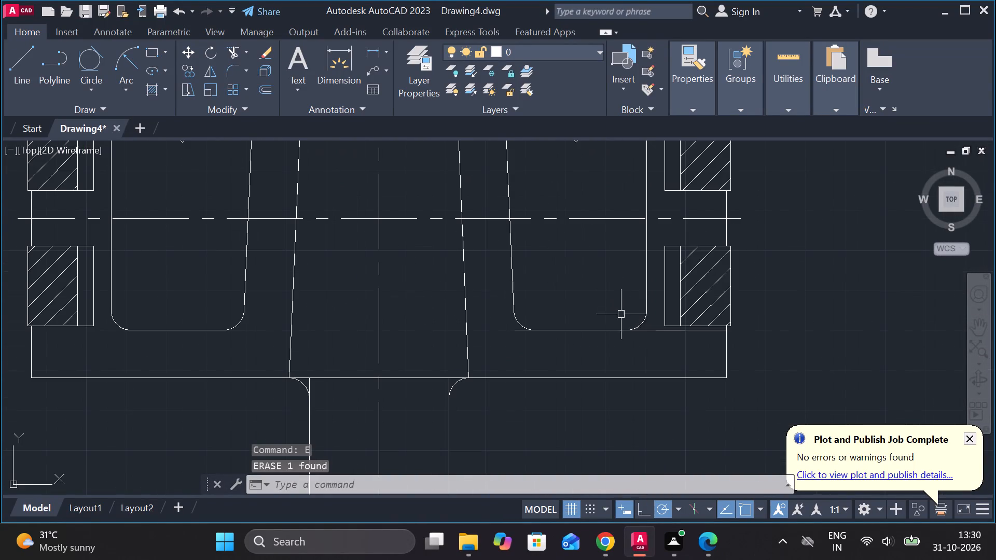
{"action": "left_click", "coordinate": [650, 330]}
{"action": "type", "text": "E"}
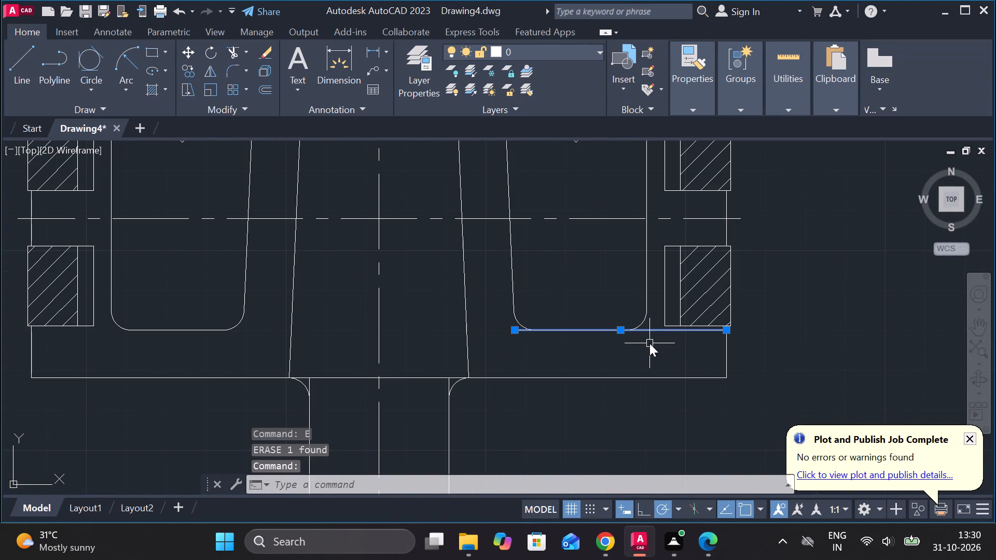
{"action": "key", "text": "space"}
Hatch the rectangular body's sectioned areas around both pockets with ANSI31 at angle 90 and scale 1.
{"action": "scroll", "coordinate": [657, 361], "scroll_direction": "down", "scroll_amount": 2}
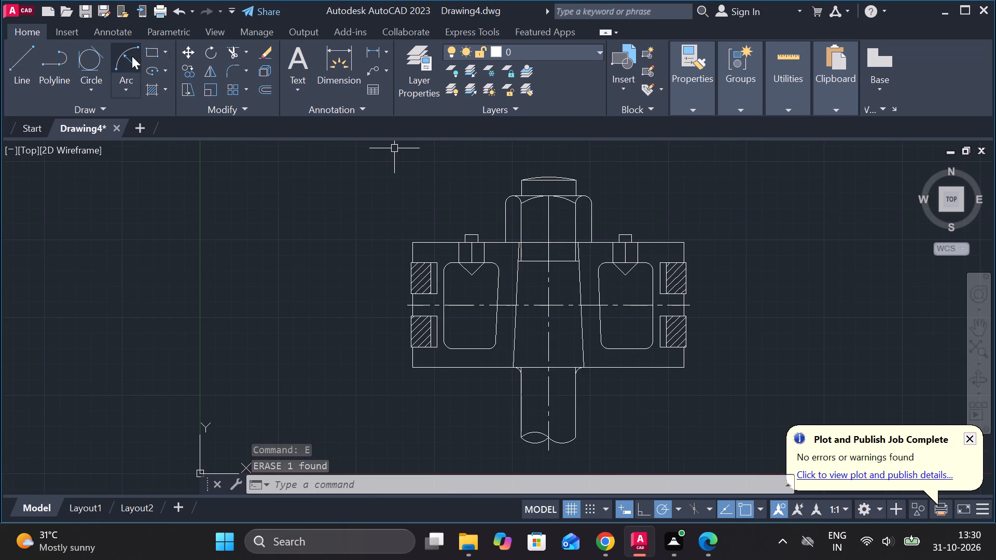
{"action": "left_click", "coordinate": [149, 88]}
{"action": "scroll", "coordinate": [327, 232], "scroll_direction": "up", "scroll_amount": 2}
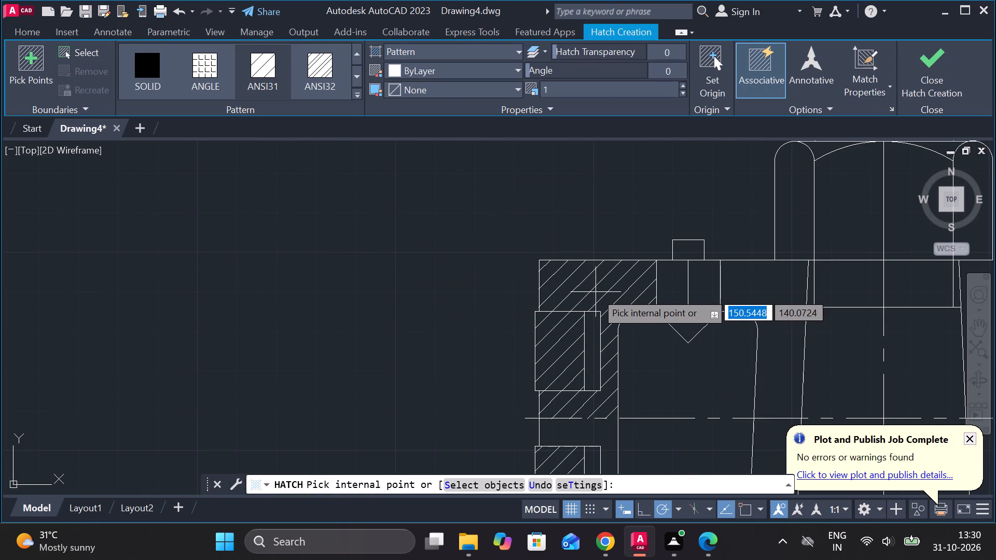
{"action": "left_click", "coordinate": [674, 71]}
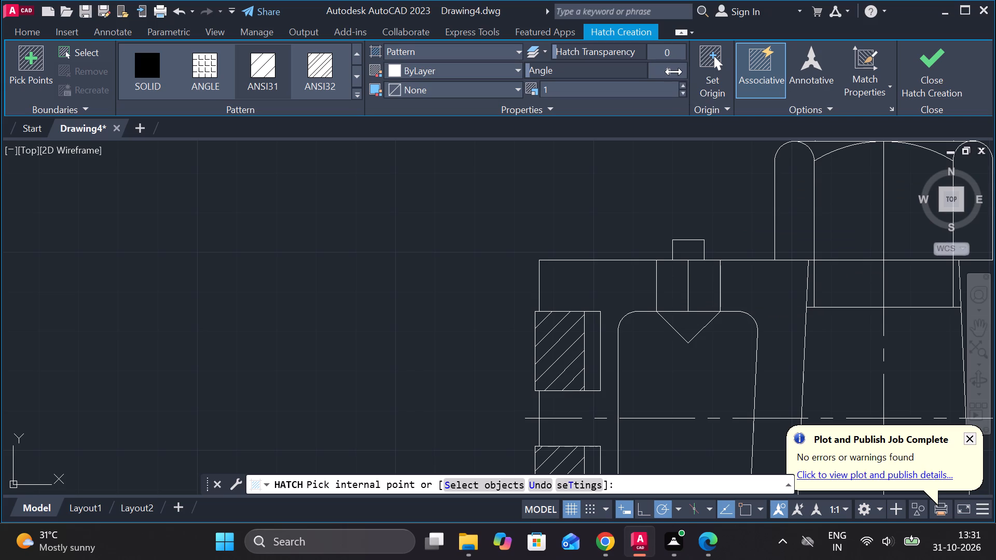
{"action": "type", "text": "90"}
{"action": "key", "text": "Return"}
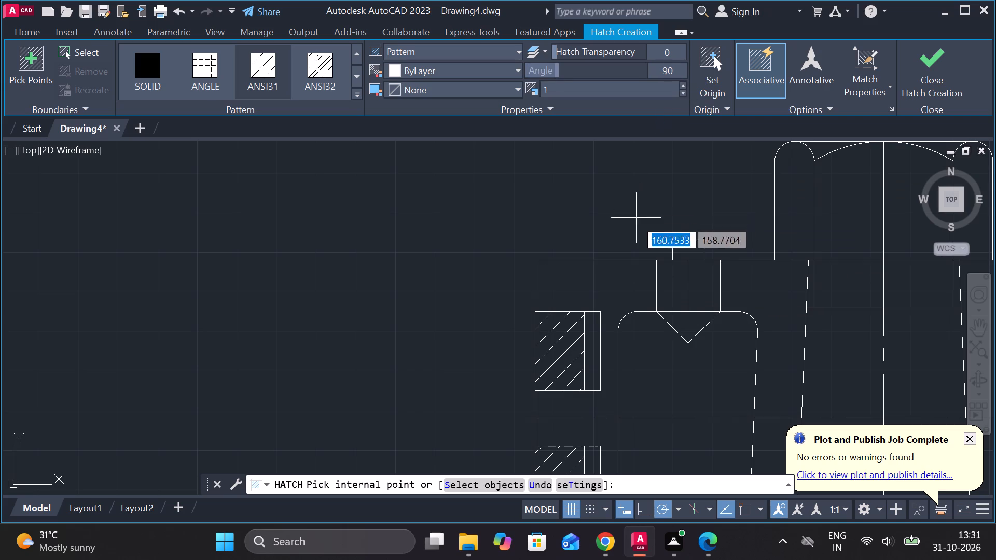
{"action": "left_click", "coordinate": [617, 270]}
{"action": "middle_click_drag", "start_coordinate": [554, 236], "coordinate": [489, 141]}
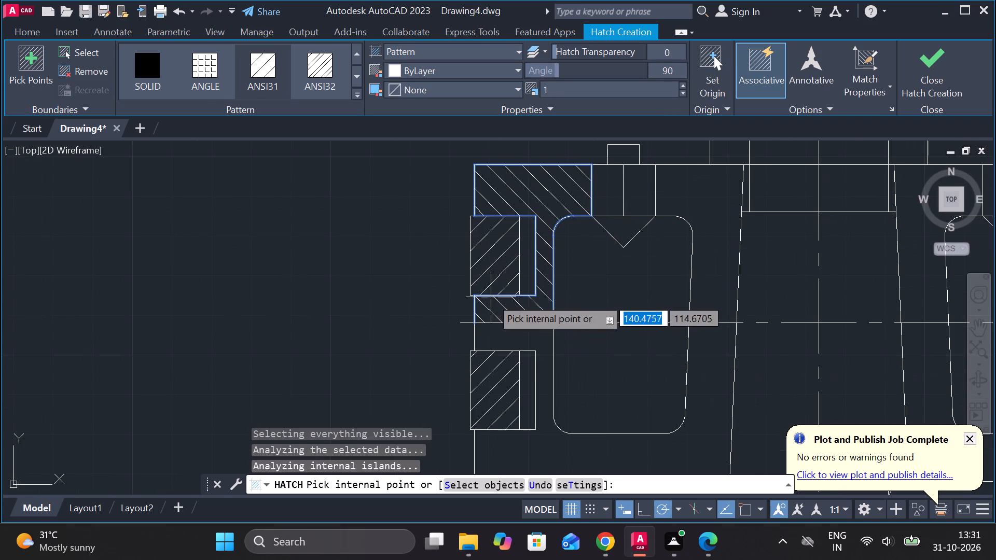
{"action": "left_click", "coordinate": [513, 341]}
{"action": "middle_click_drag", "start_coordinate": [505, 341], "coordinate": [349, 254]}
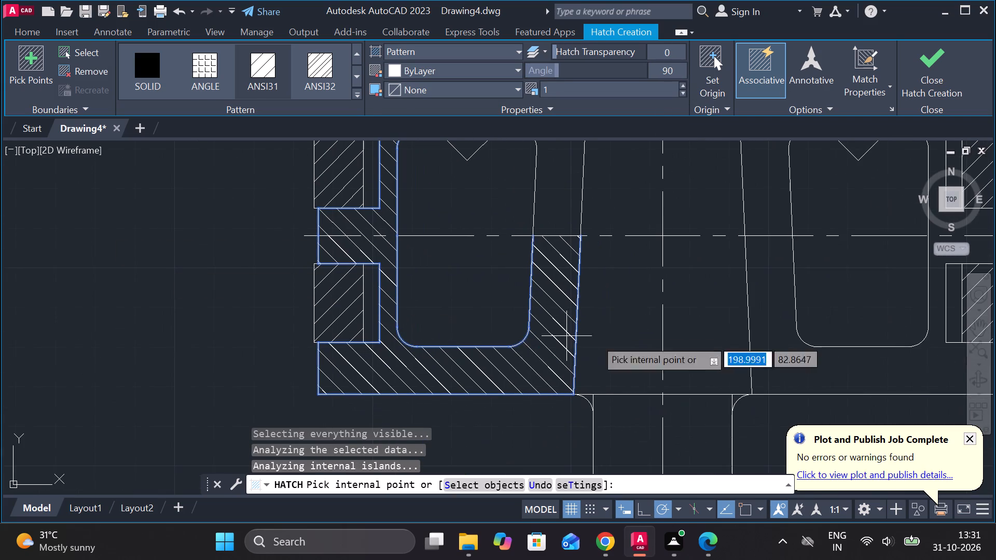
{"action": "left_click", "coordinate": [561, 174]}
{"action": "left_click", "coordinate": [802, 376]}
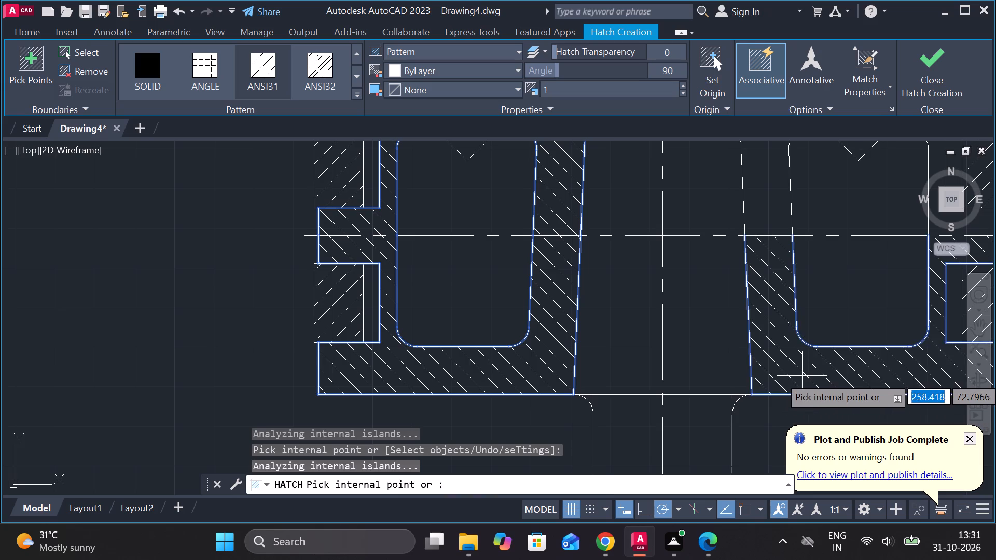
{"action": "scroll", "coordinate": [802, 376], "scroll_direction": "down", "scroll_amount": 2}
{"action": "scroll", "coordinate": [803, 270], "scroll_direction": "up", "scroll_amount": 2}
{"action": "left_click", "coordinate": [757, 272]}
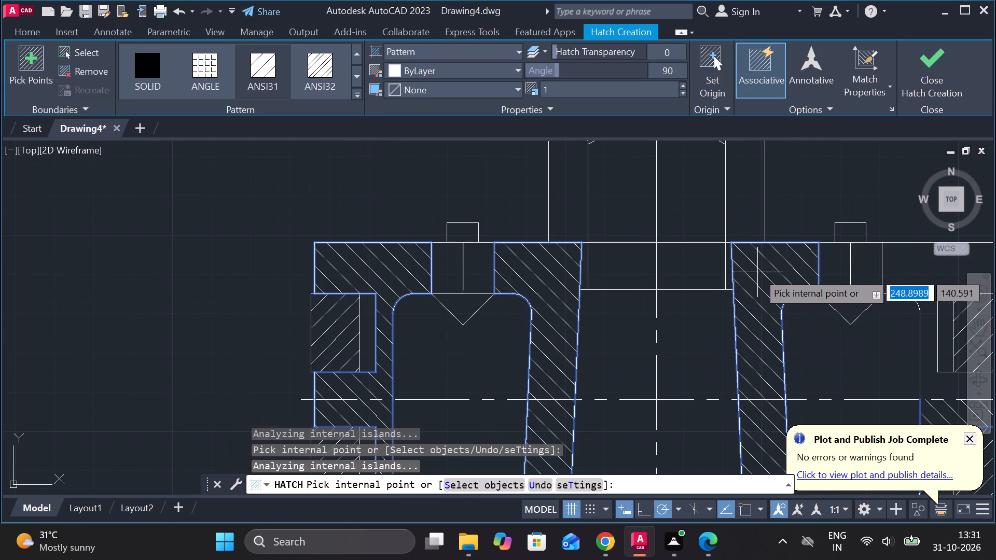
{"action": "left_click", "coordinate": [895, 262]}
{"action": "scroll", "coordinate": [895, 270], "scroll_direction": "down", "scroll_amount": 2}
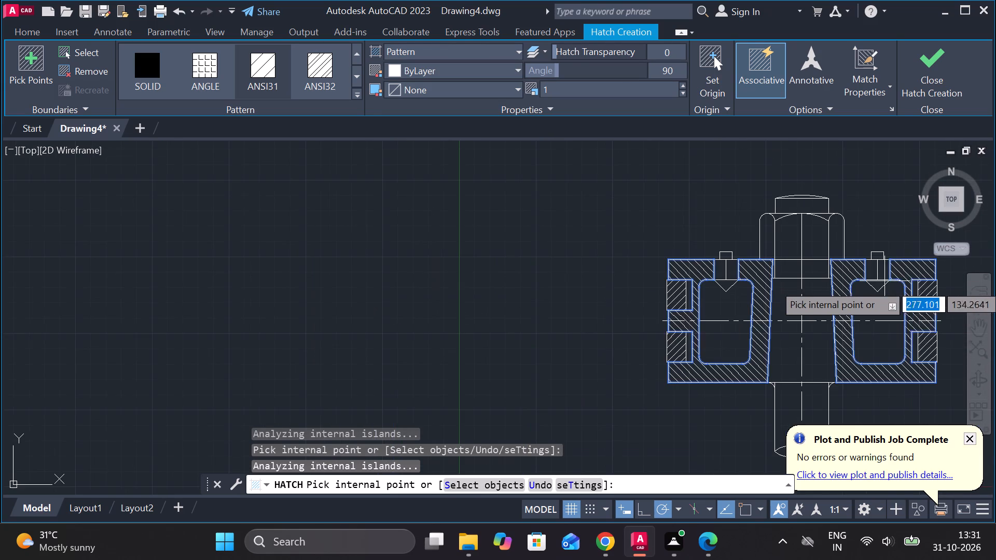
{"action": "middle_click_drag", "start_coordinate": [549, 311], "coordinate": [424, 275]}
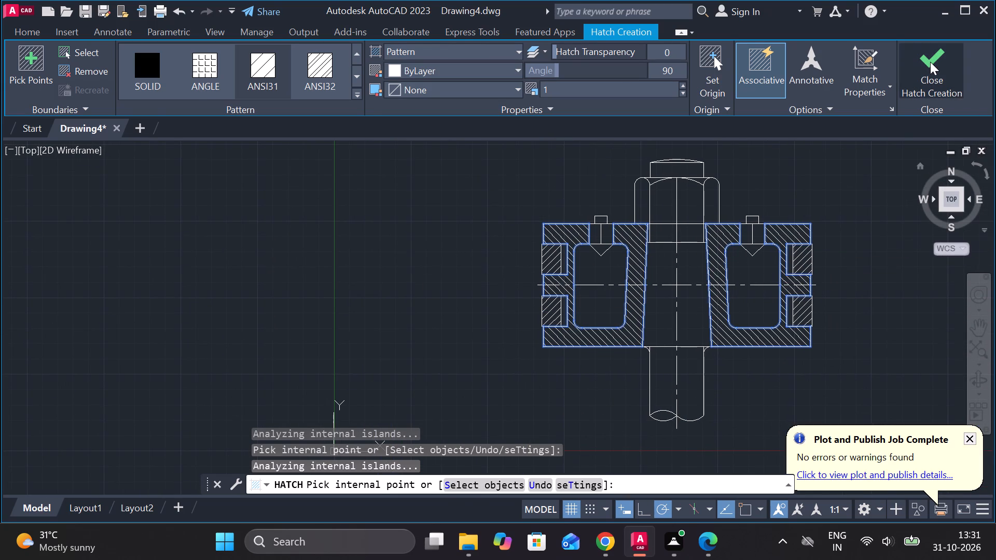
{"action": "left_click", "coordinate": [930, 62]}
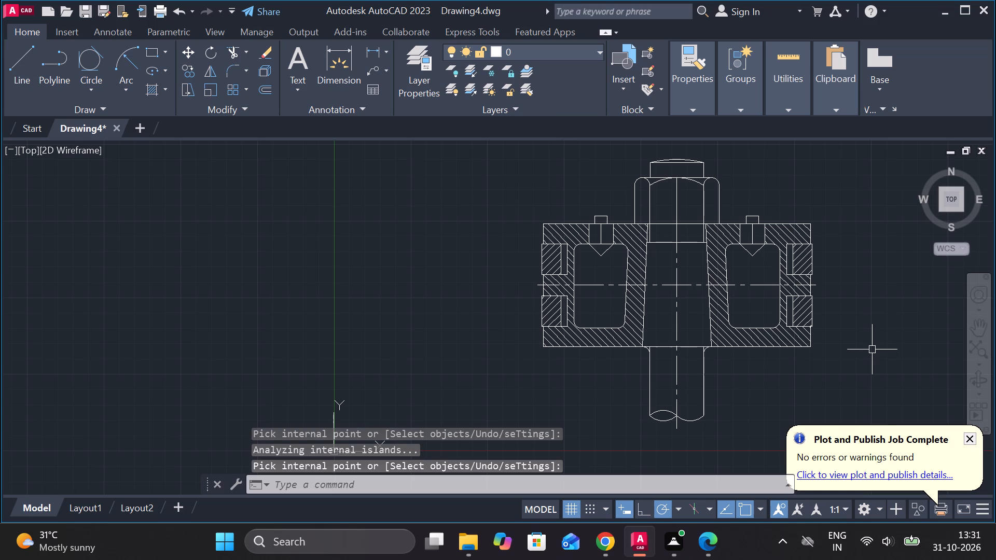
Draw a circle of diameter 6 centred at the midpoint of the nut's vertical middle line.
{"action": "middle_click_drag", "start_coordinate": [910, 343], "coordinate": [781, 279]}
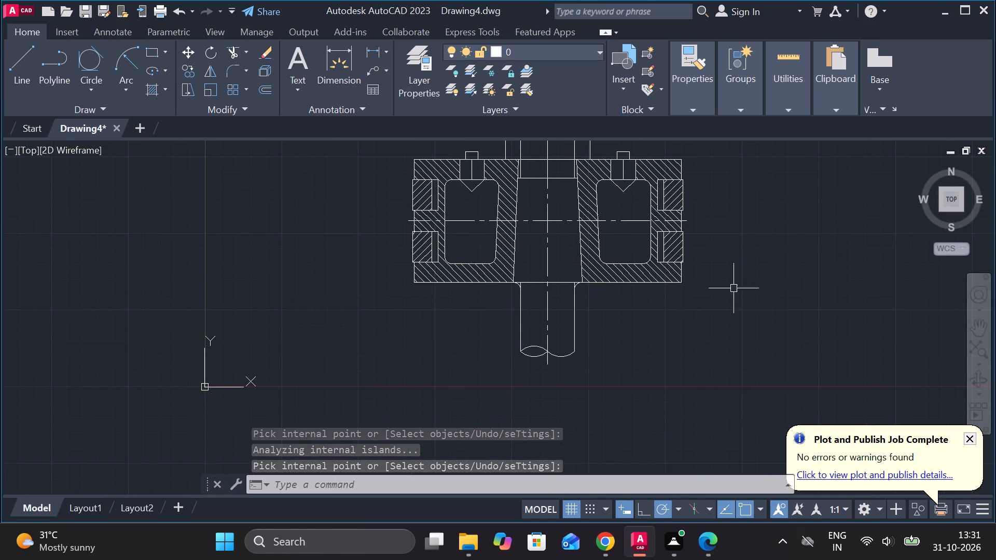
{"action": "scroll", "coordinate": [476, 148], "scroll_direction": "up", "scroll_amount": 2}
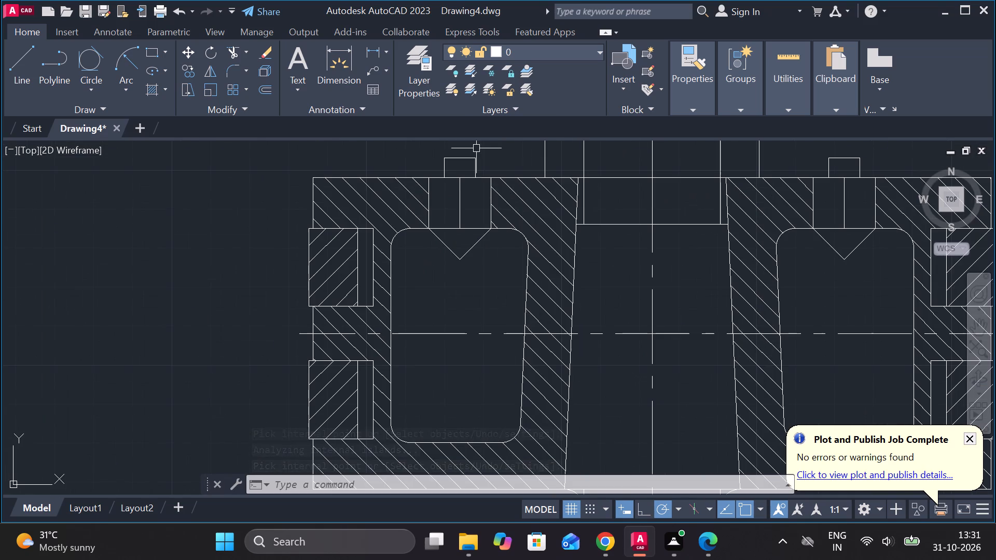
{"action": "middle_click_drag", "start_coordinate": [531, 228], "coordinate": [504, 326]}
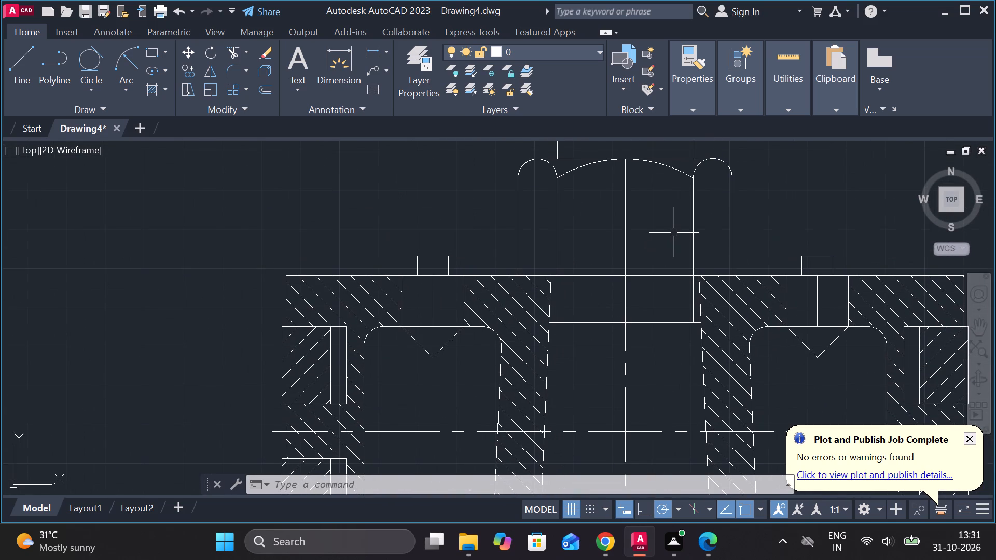
{"action": "type", "text": "C"}
{"action": "key", "text": "space"}
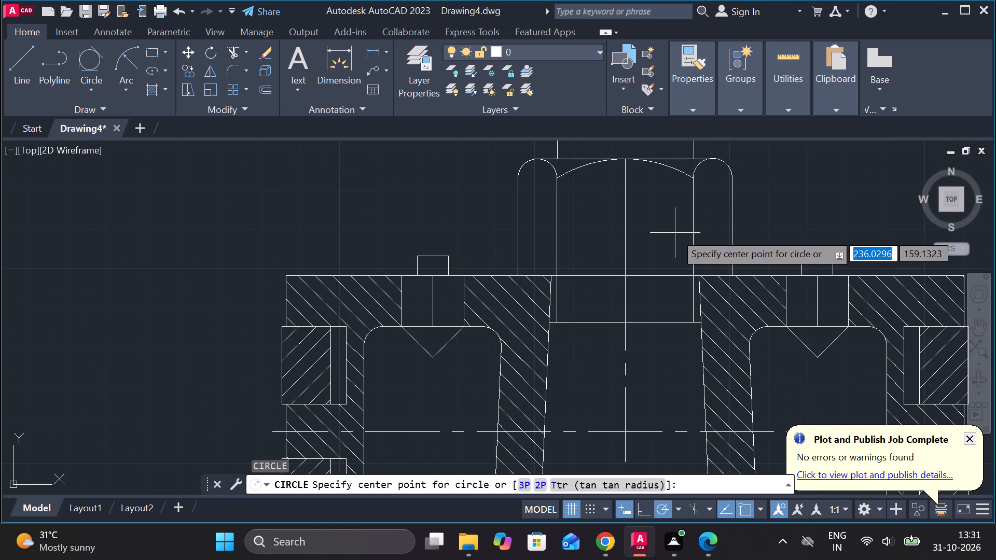
{"action": "left_click", "coordinate": [626, 220]}
{"action": "type", "text": "D 6"}
{"action": "key", "text": "Return"}
{"action": "key", "text": "backslash"}
Change the linetype of the vertical middle line in the assembly's nut to CENTER2.
{"action": "scroll", "coordinate": [699, 246], "scroll_direction": "down", "scroll_amount": 2}
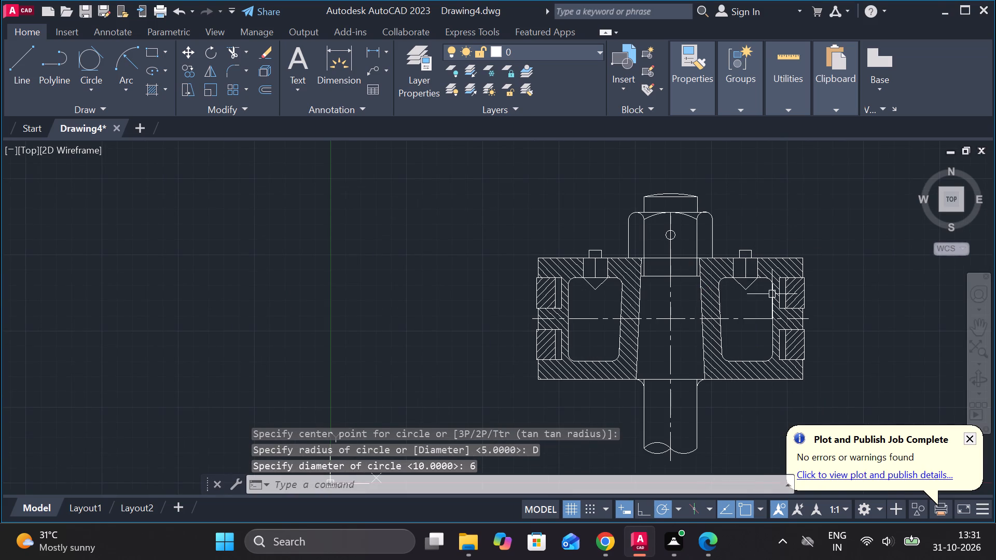
{"action": "left_click", "coordinate": [670, 219]}
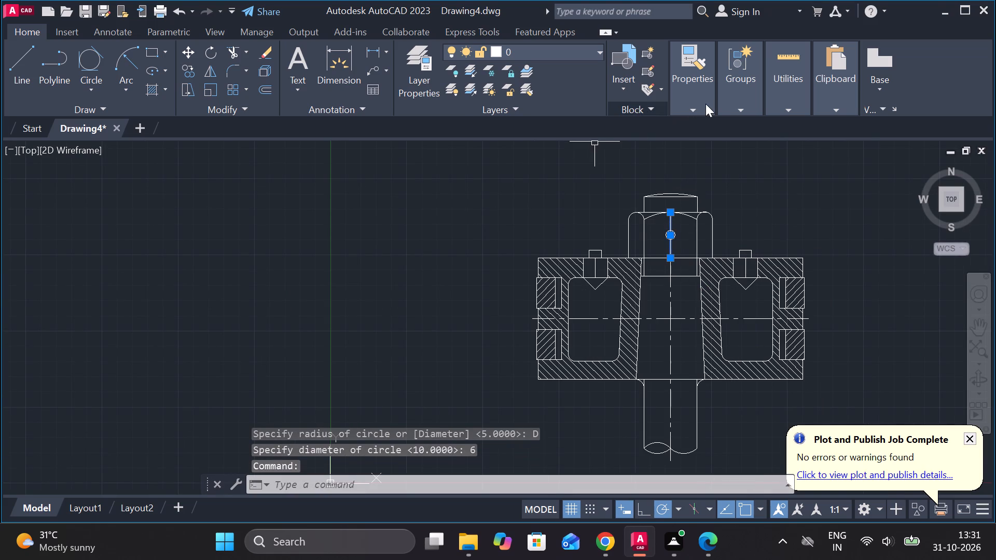
{"action": "left_click", "coordinate": [706, 104]}
{"action": "left_click", "coordinate": [790, 163]}
{"action": "left_click", "coordinate": [796, 216]}
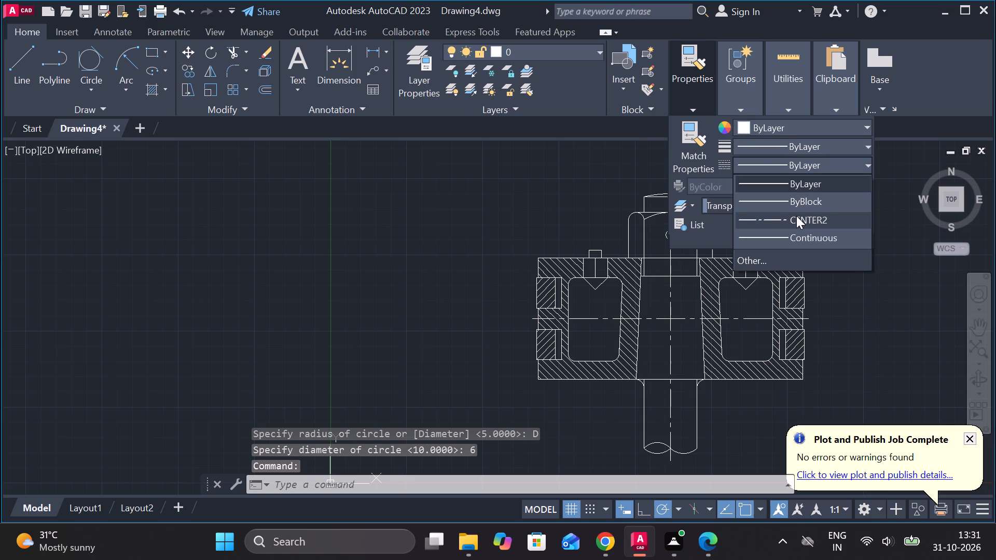
{"action": "key", "text": "Escape"}
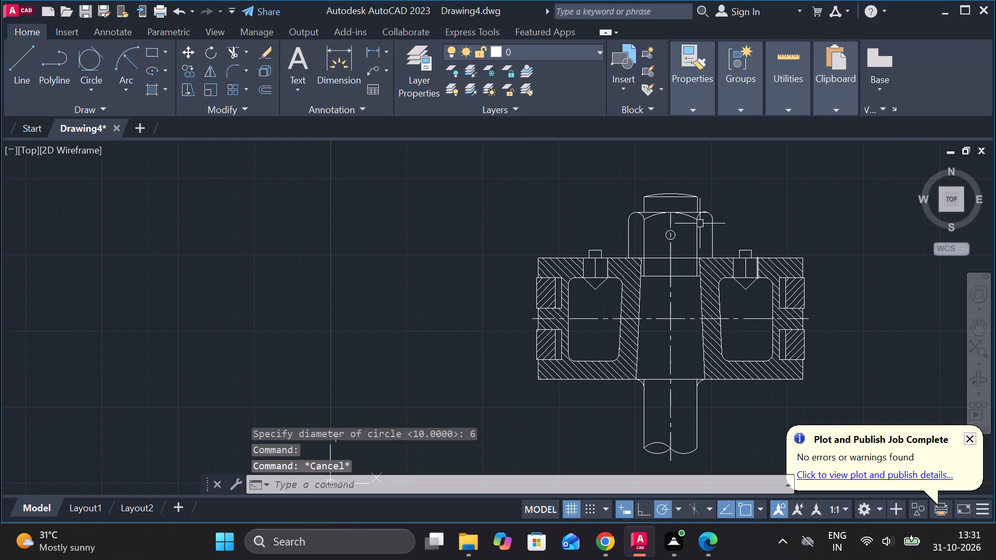
Stretch the upper end of the nut's vertical centre line straight up past the domed shaft end.
{"action": "scroll", "coordinate": [680, 212], "scroll_direction": "up", "scroll_amount": 2}
{"action": "left_click", "coordinate": [647, 229]}
{"action": "left_click", "coordinate": [651, 215]}
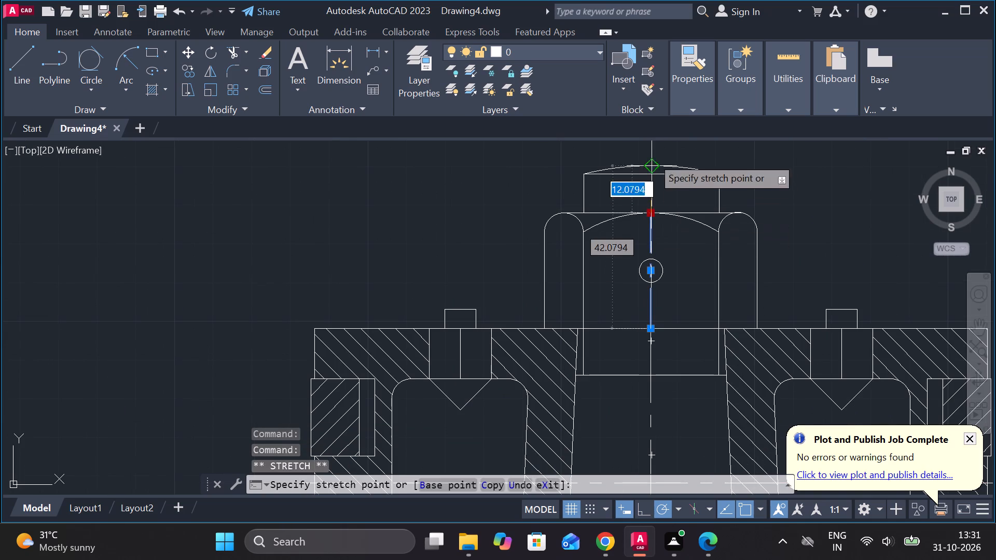
{"action": "left_click", "coordinate": [652, 142]}
{"action": "scroll", "coordinate": [695, 171], "scroll_direction": "down", "scroll_amount": 2}
{"action": "key", "text": "Escape"}
{"action": "scroll", "coordinate": [772, 289], "scroll_direction": "down", "scroll_amount": 1}
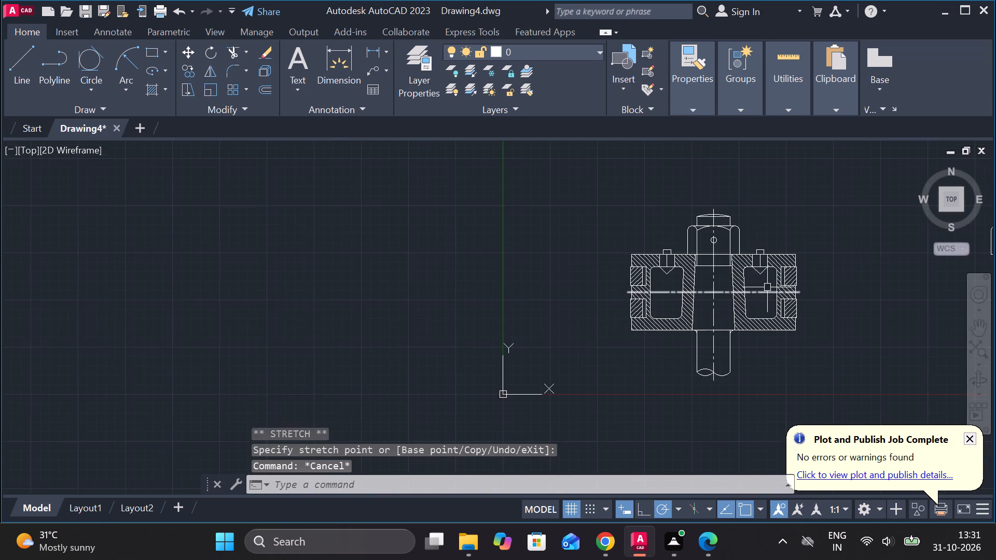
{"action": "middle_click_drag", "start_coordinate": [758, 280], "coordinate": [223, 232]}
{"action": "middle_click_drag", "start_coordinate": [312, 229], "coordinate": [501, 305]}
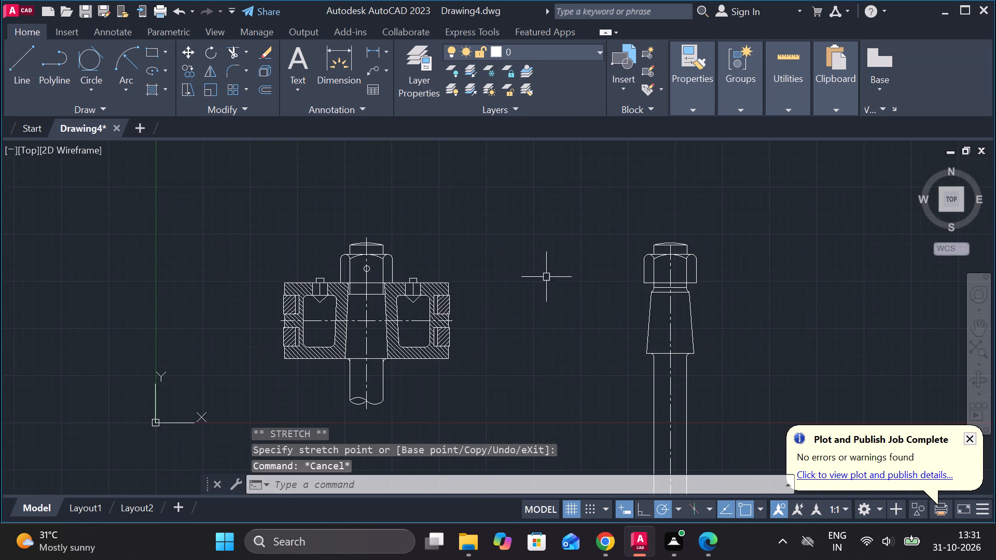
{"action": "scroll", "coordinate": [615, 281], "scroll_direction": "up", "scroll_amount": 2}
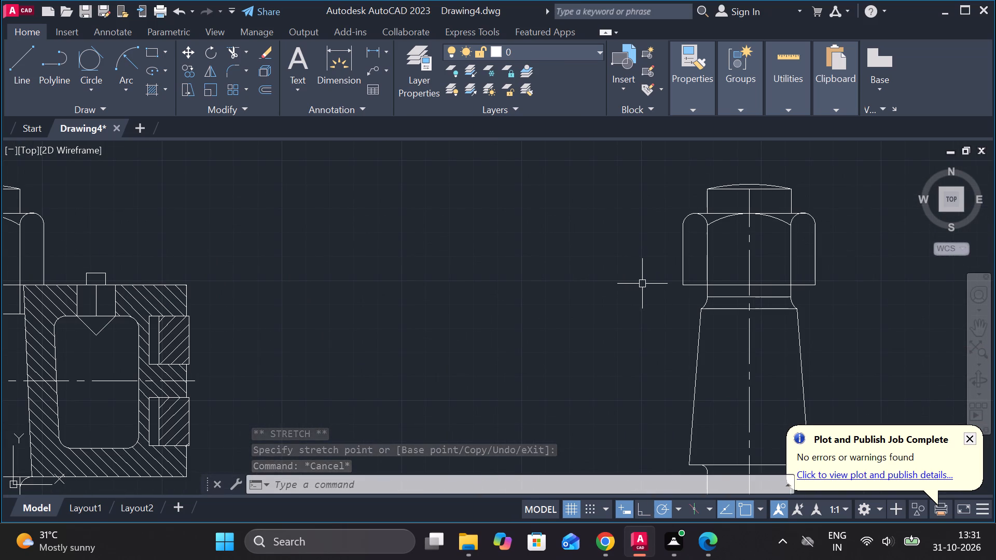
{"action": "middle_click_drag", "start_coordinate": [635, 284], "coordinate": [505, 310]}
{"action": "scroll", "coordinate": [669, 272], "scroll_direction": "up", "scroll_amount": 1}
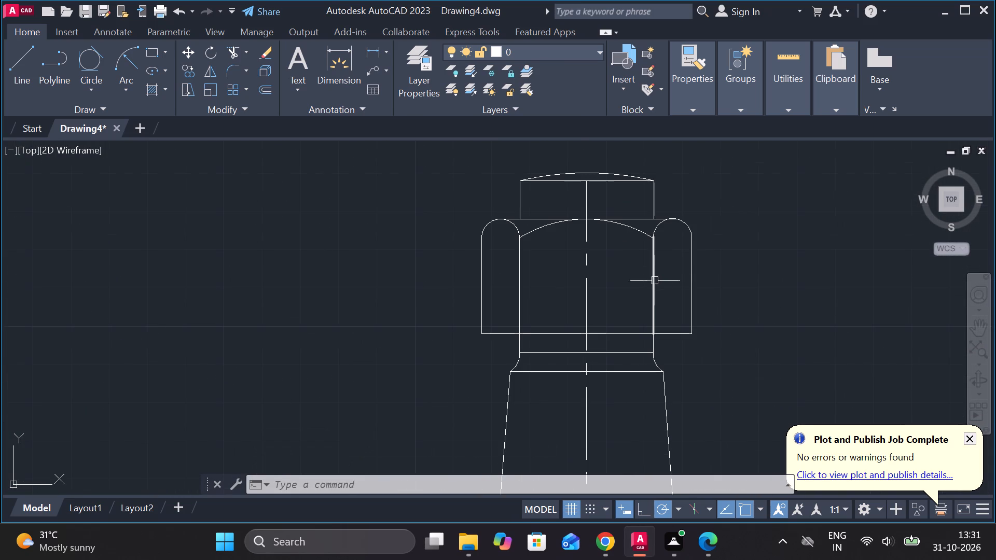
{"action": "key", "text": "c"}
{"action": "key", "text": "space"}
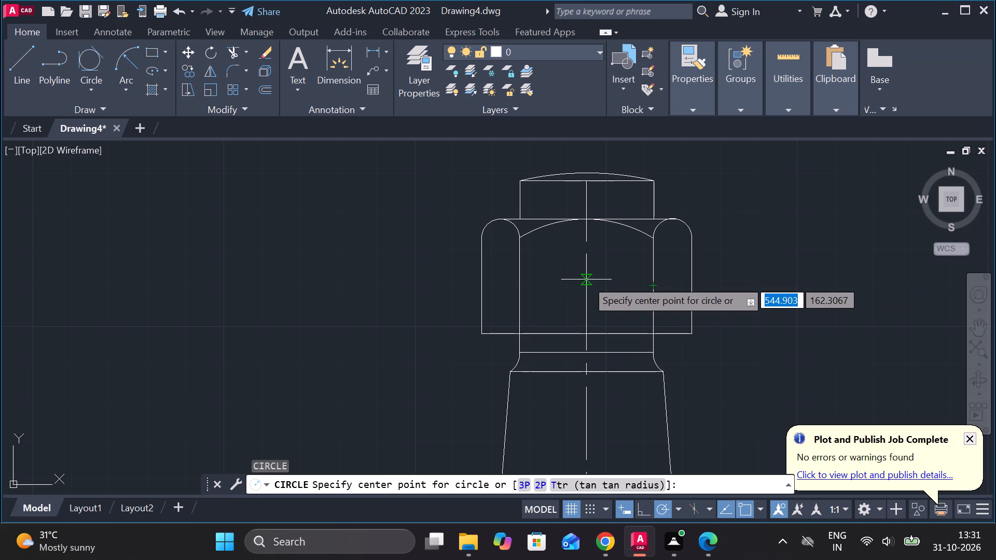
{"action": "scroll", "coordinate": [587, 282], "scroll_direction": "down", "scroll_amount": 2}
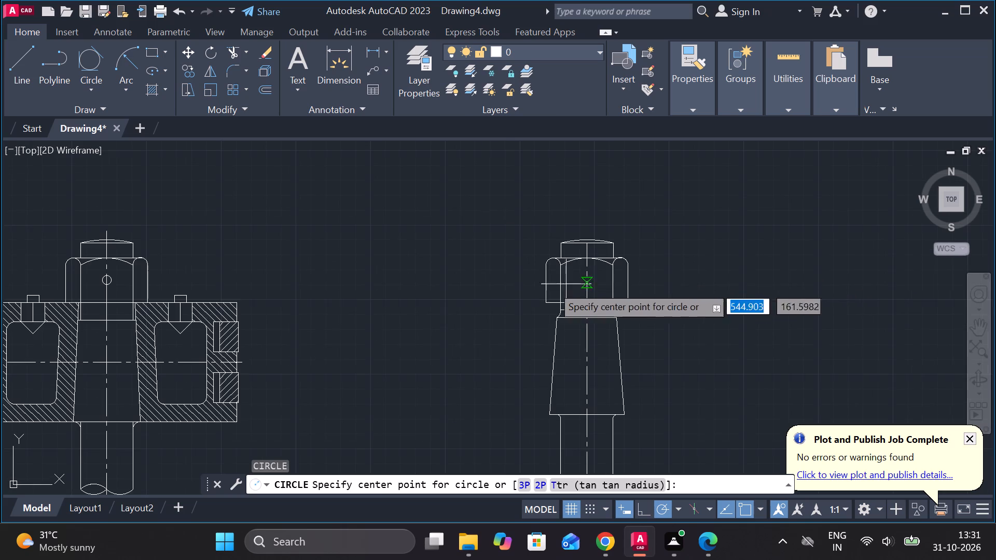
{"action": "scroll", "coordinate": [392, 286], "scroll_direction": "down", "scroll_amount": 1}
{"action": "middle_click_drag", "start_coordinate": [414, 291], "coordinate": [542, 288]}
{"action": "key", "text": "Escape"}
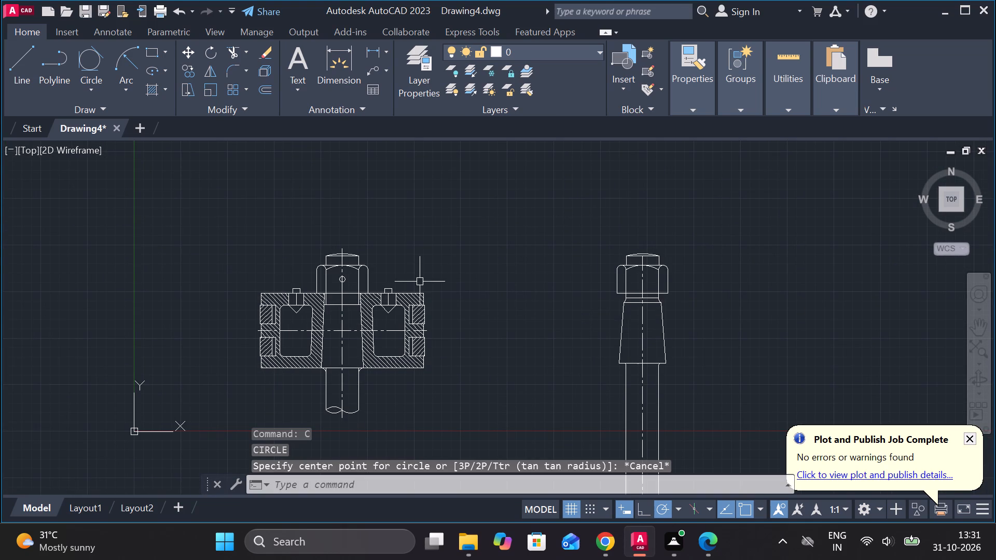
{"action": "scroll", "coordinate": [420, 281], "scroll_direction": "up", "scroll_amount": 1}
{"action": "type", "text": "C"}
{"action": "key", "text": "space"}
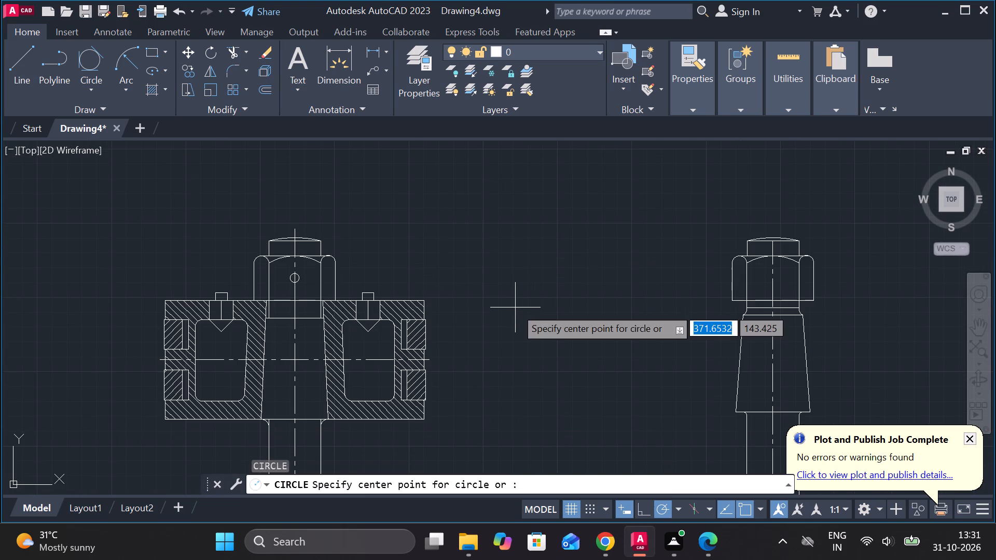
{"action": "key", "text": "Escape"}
Draw a horizontal construction line from the left edge of the separate shaft view's nut to just past its centre line.
{"action": "key", "text": "l"}
{"action": "key", "text": "Return"}
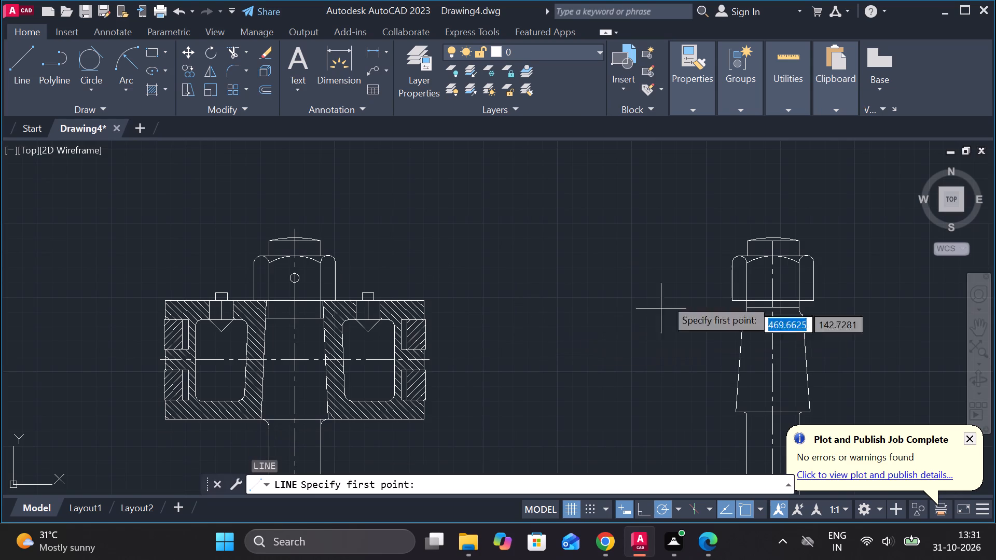
{"action": "scroll", "coordinate": [705, 273], "scroll_direction": "up", "scroll_amount": 2}
{"action": "left_click", "coordinate": [769, 293]}
{"action": "middle_click_drag", "start_coordinate": [849, 290], "coordinate": [761, 290]}
{"action": "left_click", "coordinate": [811, 287]}
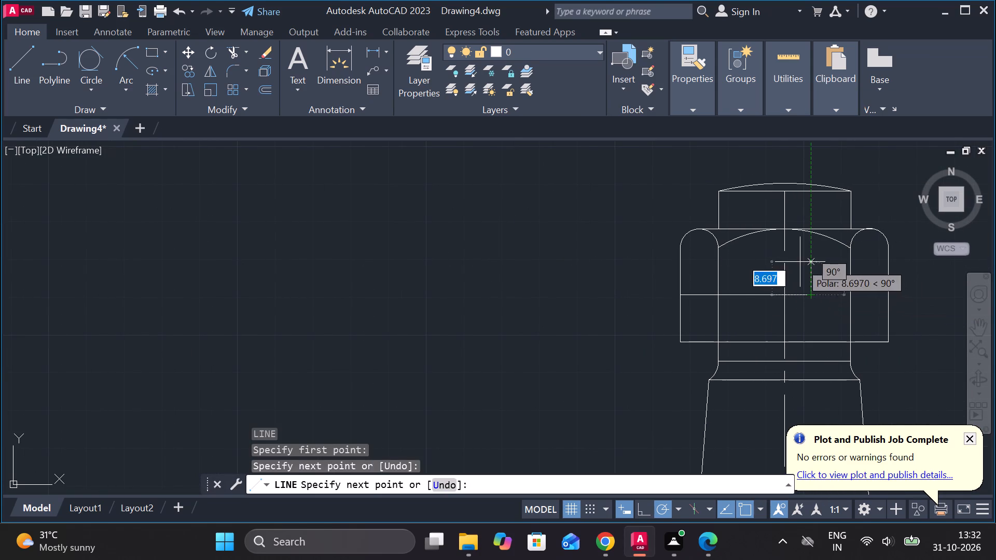
{"action": "key", "text": "Escape"}
Draw a circle of diameter 6 centred where the construction line crosses the separate nut's vertical centre line.
{"action": "type", "text": "C"}
{"action": "key", "text": "space"}
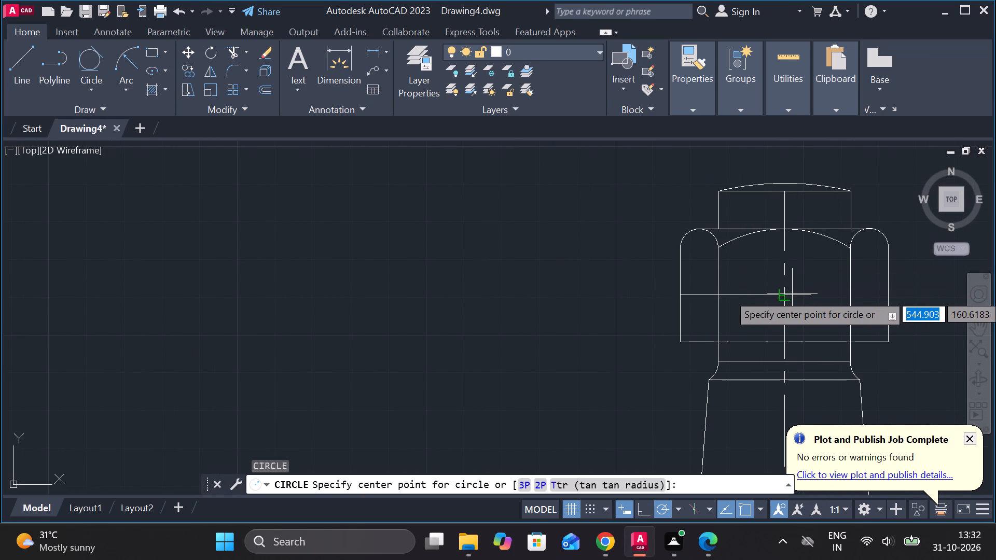
{"action": "left_click", "coordinate": [785, 293]}
{"action": "type", "text": "D 6"}
{"action": "key", "text": "Return"}
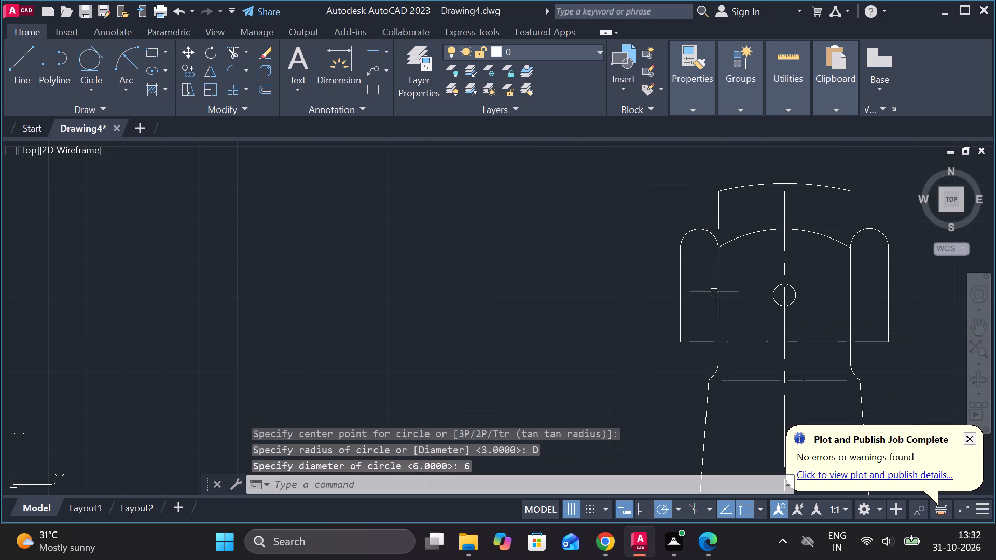
Erase the horizontal construction line through the circle in the separate shaft view's nut.
{"action": "left_click", "coordinate": [735, 292]}
{"action": "type", "text": "E"}
{"action": "key", "text": "space"}
Draw two horizontal lines from the circle's top and bottom quadrants leftward past the nut's left edge.
{"action": "scroll", "coordinate": [738, 290], "scroll_direction": "up", "scroll_amount": 1}
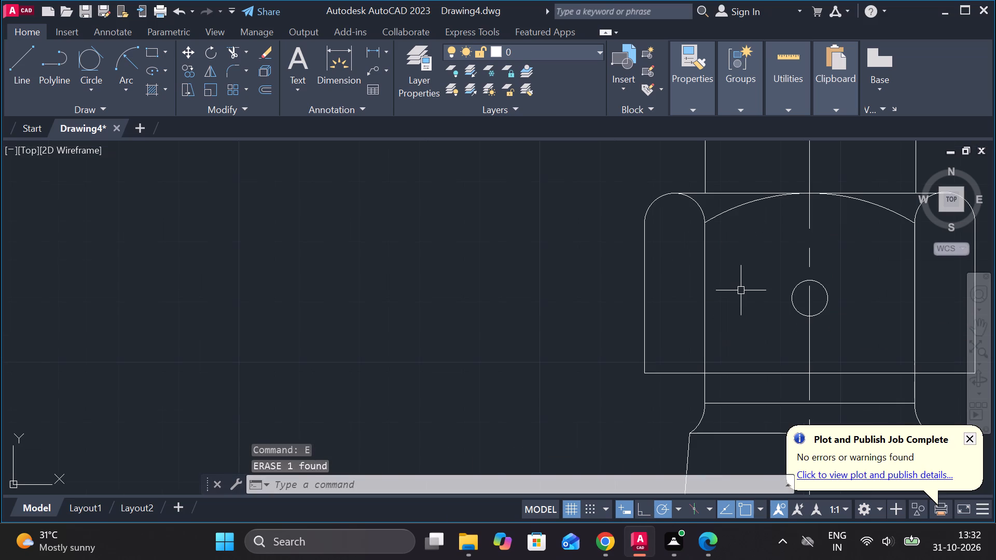
{"action": "key", "text": "l"}
{"action": "key", "text": "Return"}
{"action": "left_click", "coordinate": [808, 278]}
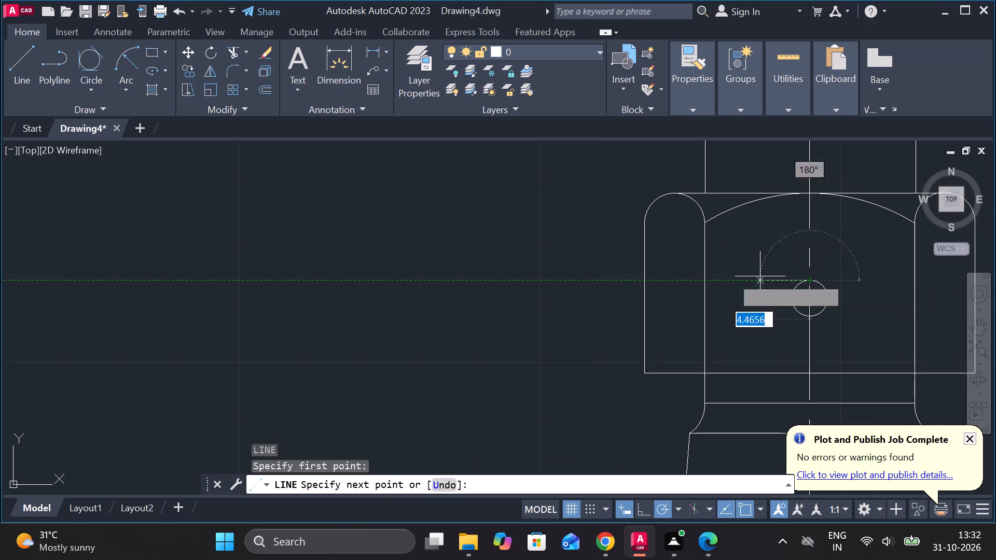
{"action": "left_click", "coordinate": [614, 277]}
{"action": "key", "text": "Escape"}
{"action": "key", "text": "space"}
{"action": "left_click", "coordinate": [808, 318]}
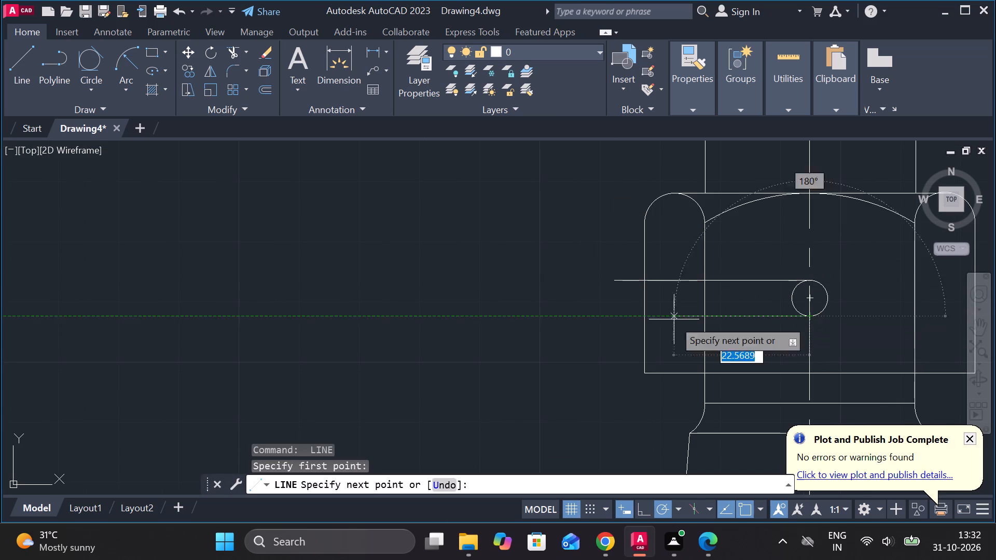
{"action": "left_click", "coordinate": [580, 319]}
{"action": "key", "text": "Escape"}
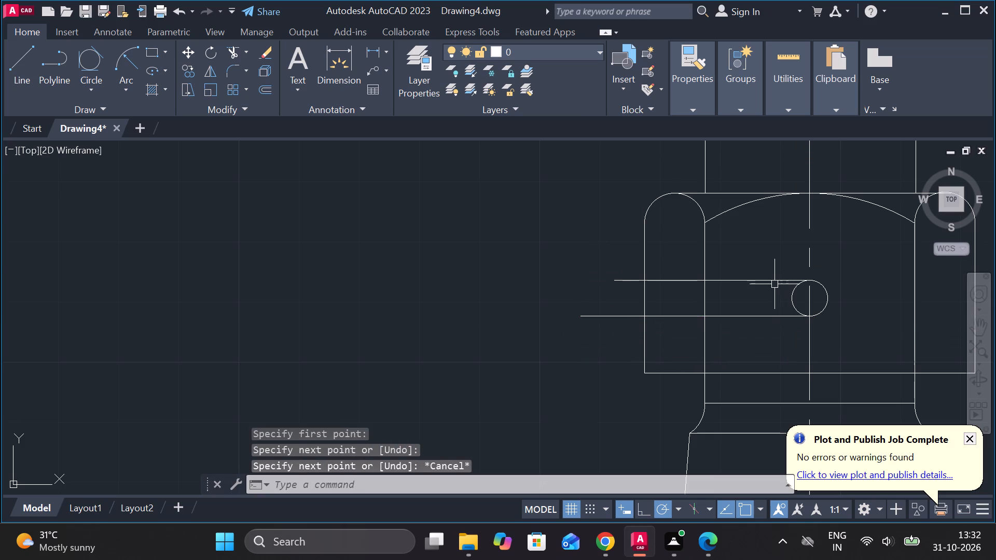
Extend the right ends of both horizontal hole lines horizontally past the nut's right edge.
{"action": "middle_click_drag", "start_coordinate": [764, 284], "coordinate": [610, 288]}
{"action": "left_click", "coordinate": [619, 285]}
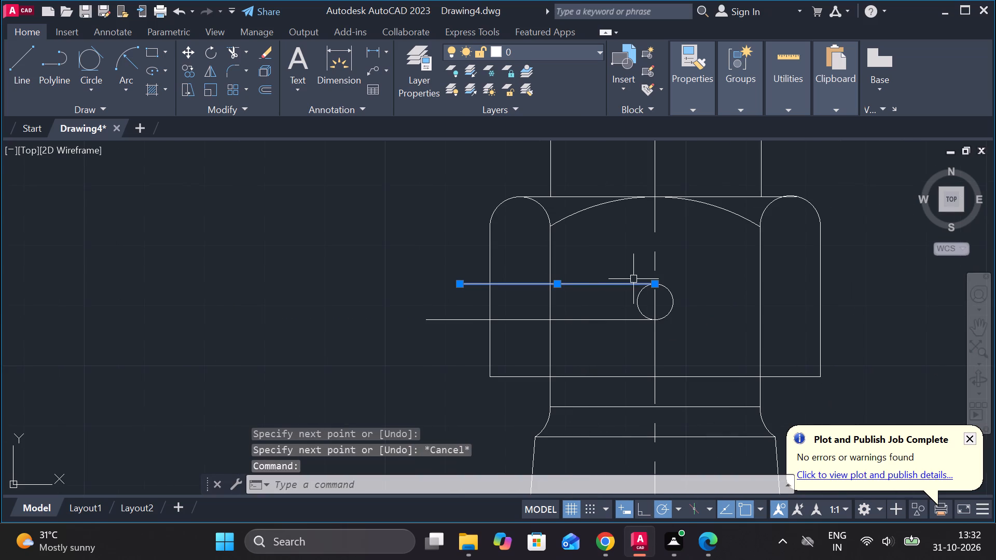
{"action": "left_click", "coordinate": [691, 323]}
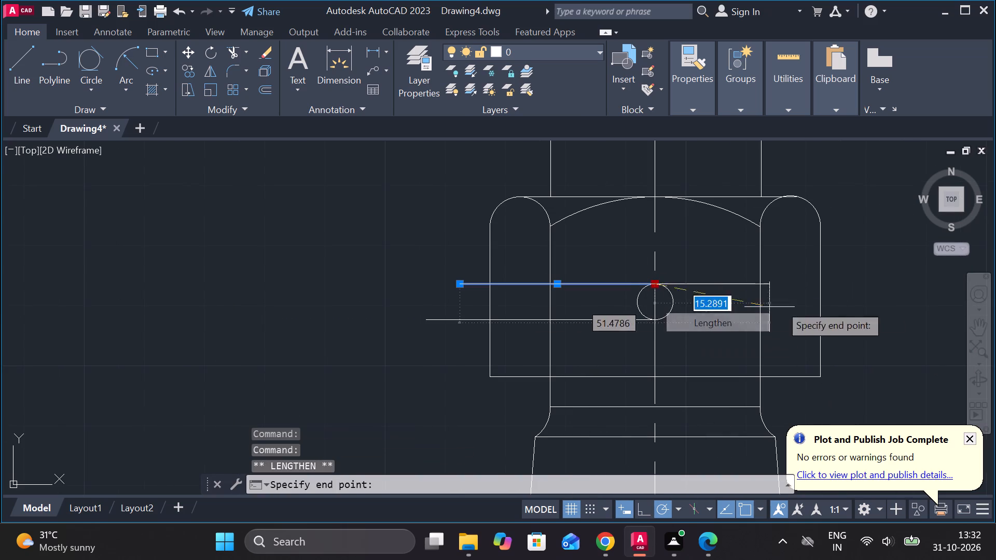
{"action": "left_click", "coordinate": [838, 295]}
{"action": "left_click", "coordinate": [627, 322]}
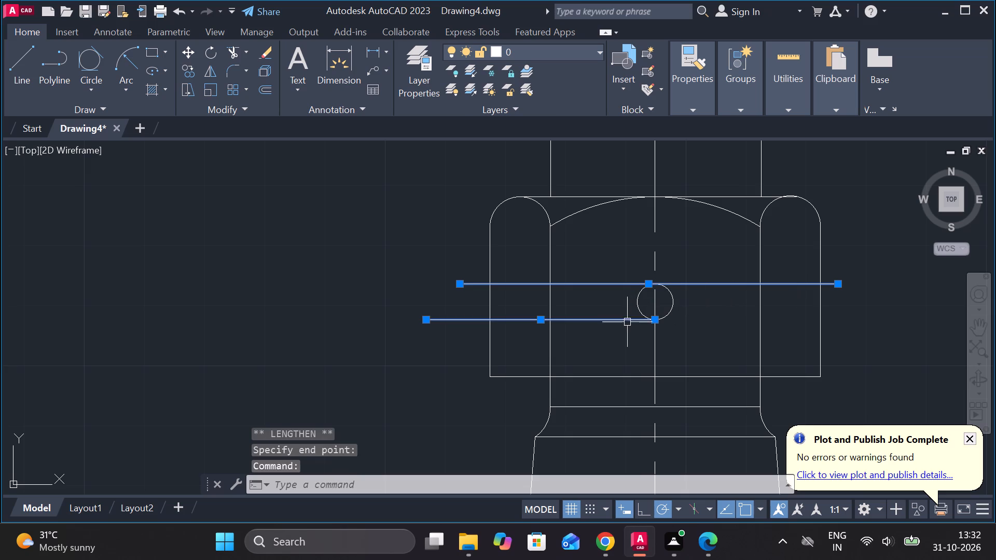
{"action": "left_click", "coordinate": [655, 320]}
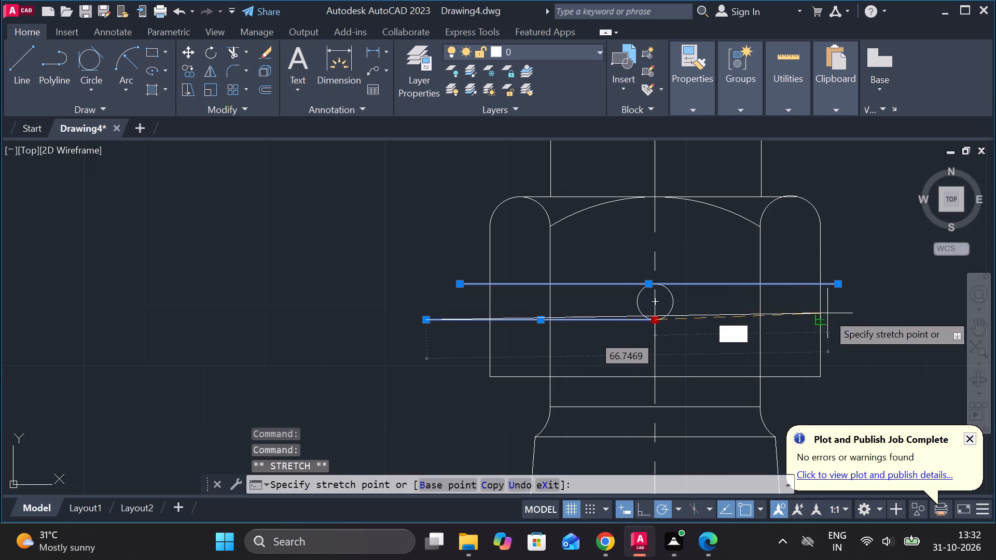
{"action": "left_click", "coordinate": [840, 316]}
{"action": "key", "text": "Escape"}
Erase the 6-diameter circle between the two horizontal lines in the separate shaft view's nut.
{"action": "left_click", "coordinate": [673, 307]}
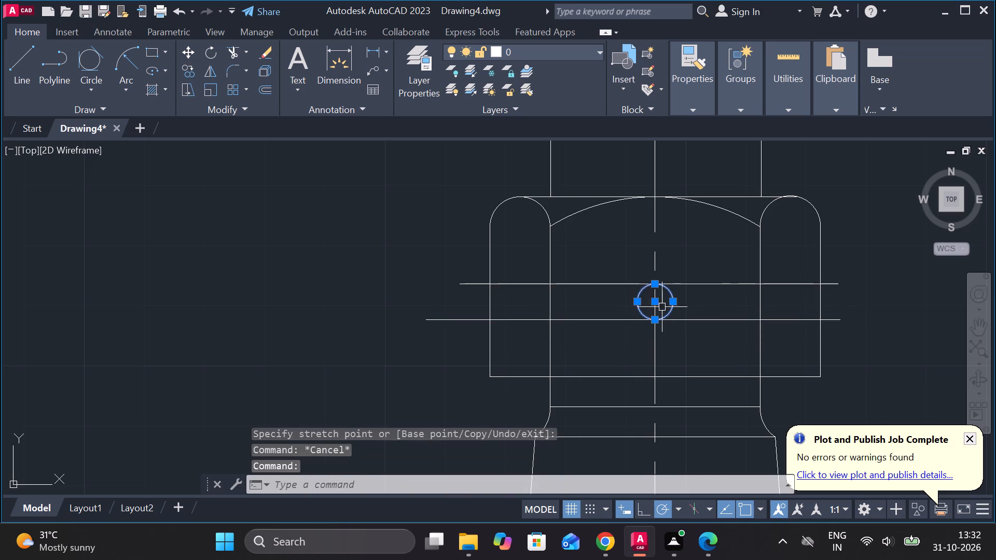
{"action": "key", "text": "e"}
{"action": "key", "text": "space"}
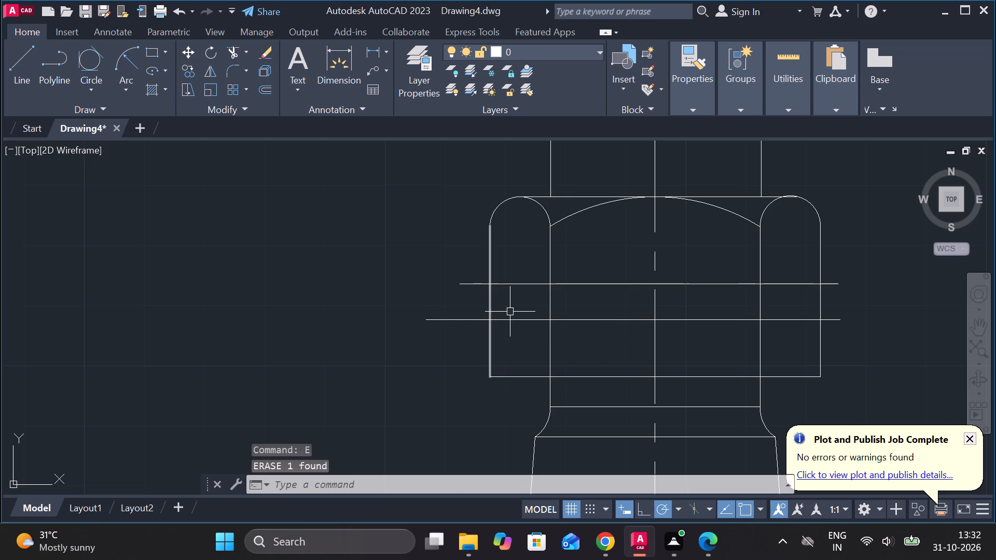
Draw a horizontal middle line about 54 long between the hole lines, from the nut's left edge to its right edge.
{"action": "key", "text": "l"}
{"action": "key", "text": "Return"}
{"action": "left_click", "coordinate": [489, 302]}
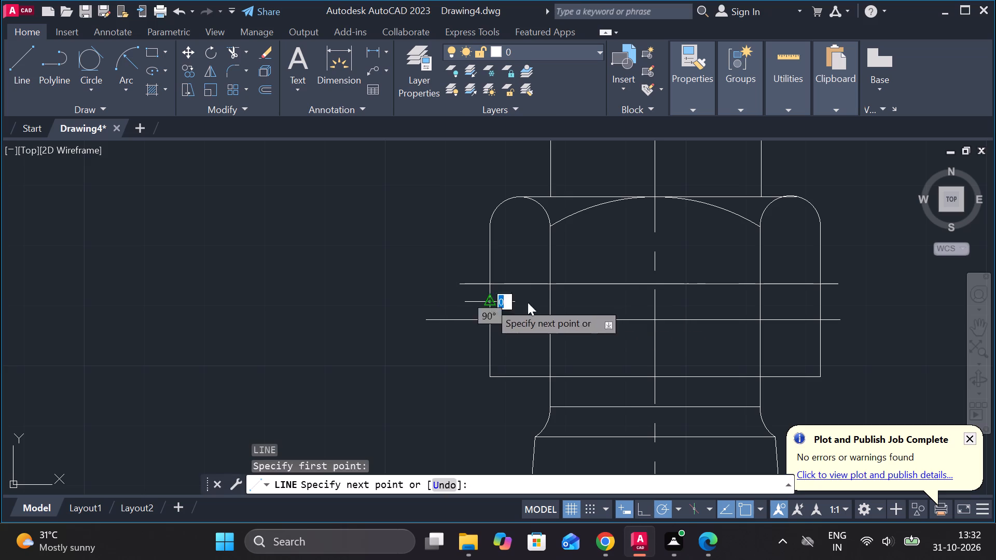
{"action": "left_click", "coordinate": [814, 302]}
{"action": "key", "text": "Escape"}
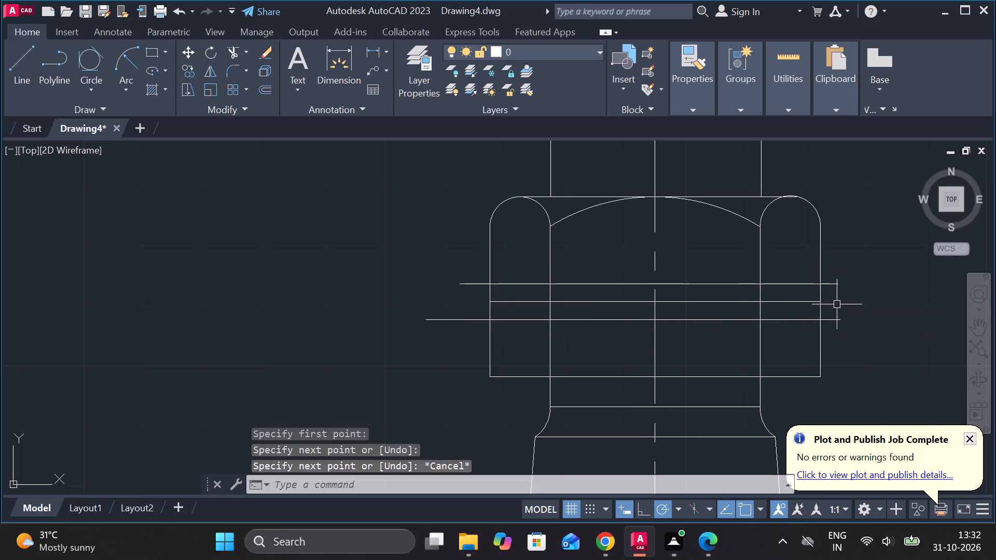
Draw a circle of radius about 1.94 just outside the nut's right edge, centred in line with the middle line.
{"action": "middle_click_drag", "start_coordinate": [813, 306], "coordinate": [761, 302]}
{"action": "scroll", "coordinate": [774, 296], "scroll_direction": "up", "scroll_amount": 2}
{"action": "middle_click_drag", "start_coordinate": [759, 315], "coordinate": [736, 311]}
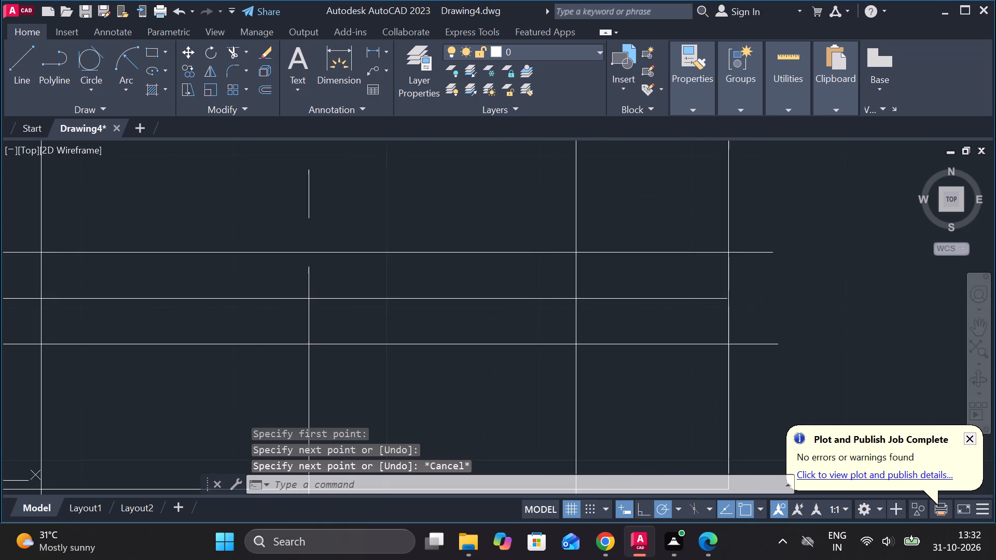
{"action": "type", "text": "C"}
{"action": "key", "text": "space"}
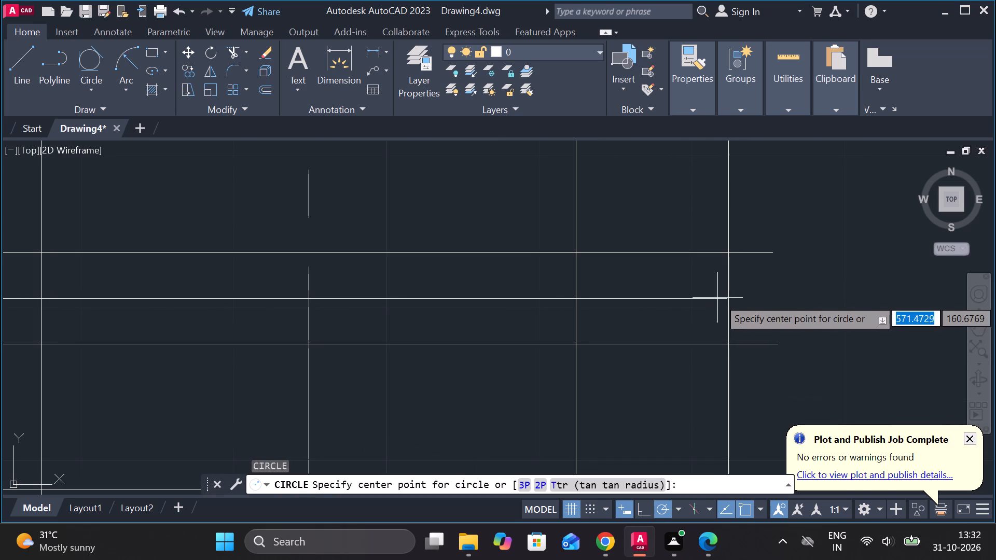
{"action": "left_click", "coordinate": [766, 299]}
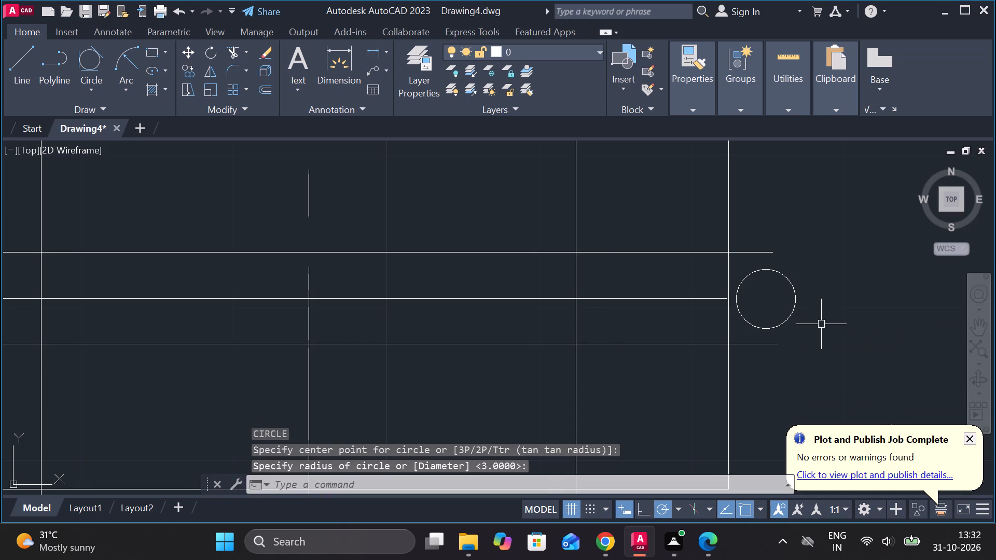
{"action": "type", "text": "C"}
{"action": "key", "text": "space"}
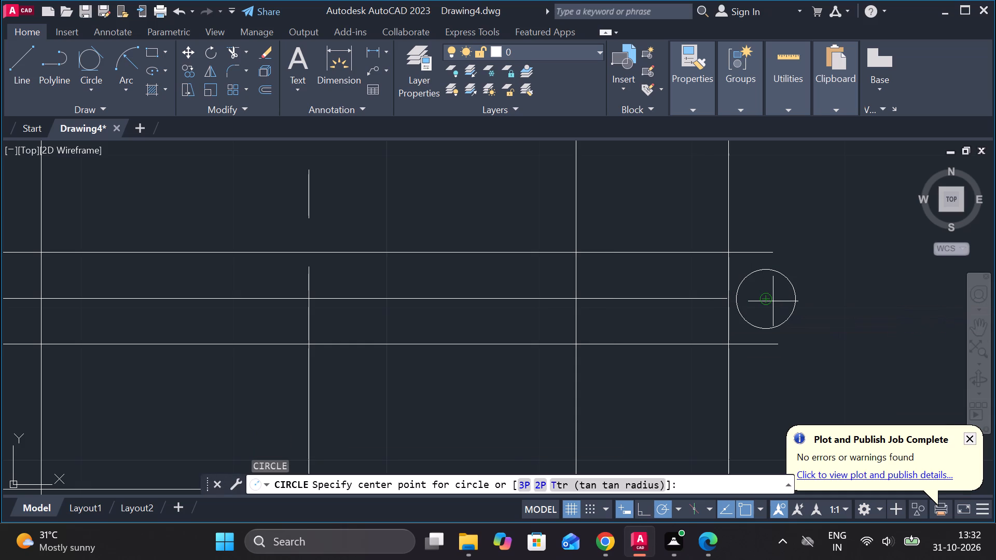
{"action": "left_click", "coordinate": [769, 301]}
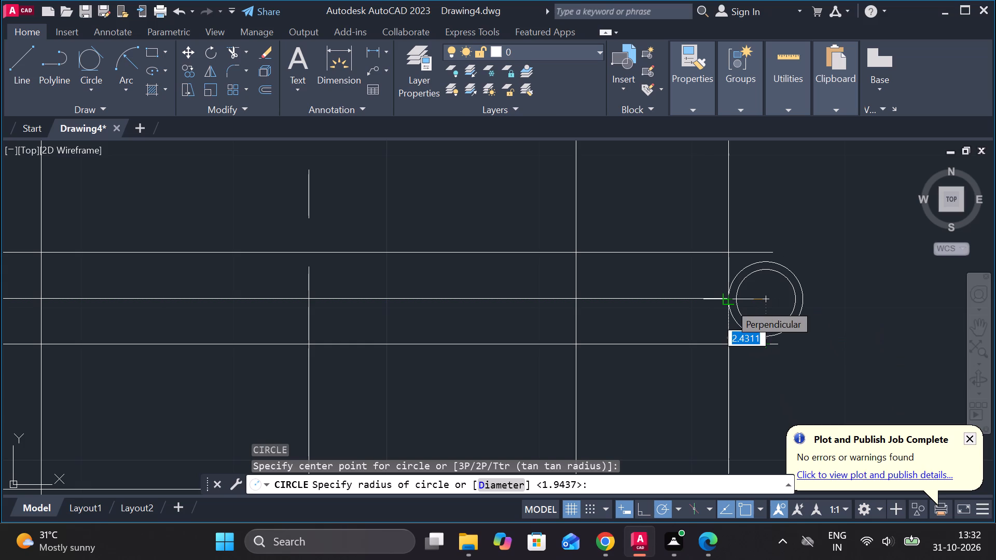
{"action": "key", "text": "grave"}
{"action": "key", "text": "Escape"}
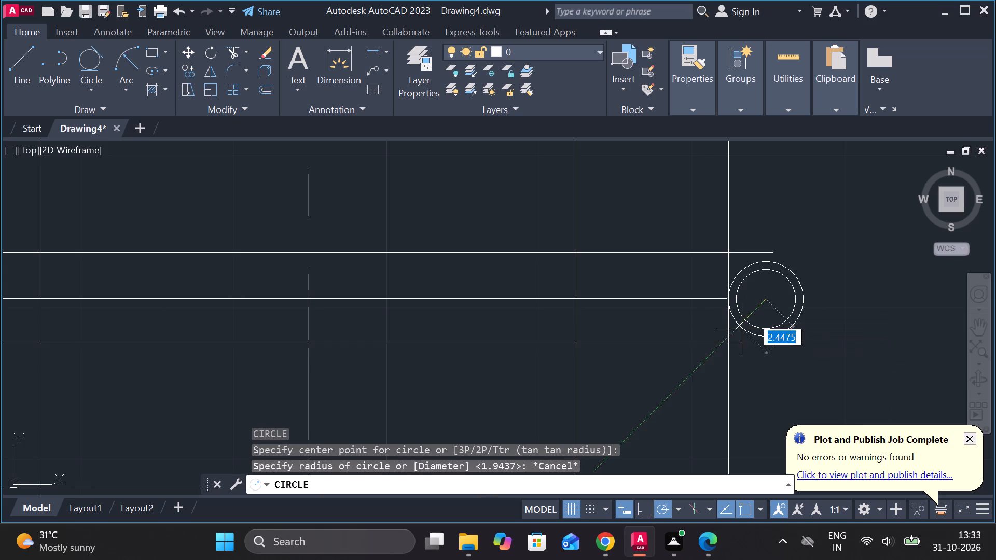
Erase the circle just outside the nut's right edge in the separate shaft view.
{"action": "key", "text": "Escape"}
{"action": "left_click", "coordinate": [789, 322]}
{"action": "type", "text": "E"}
{"action": "key", "text": "space"}
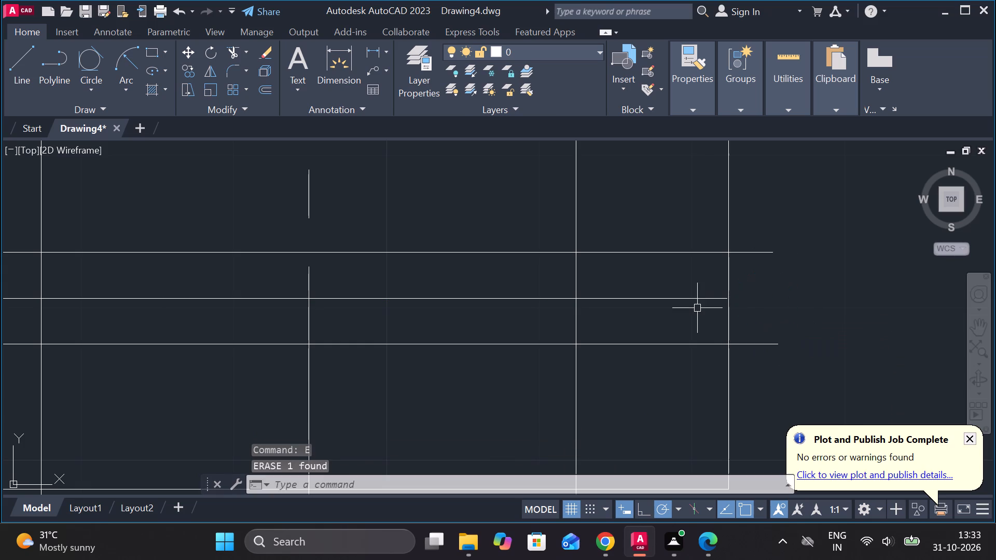
Stretch the middle line's right end horizontally about 1.8 past the nut's right edge.
{"action": "left_click", "coordinate": [696, 301]}
{"action": "left_click", "coordinate": [728, 301]}
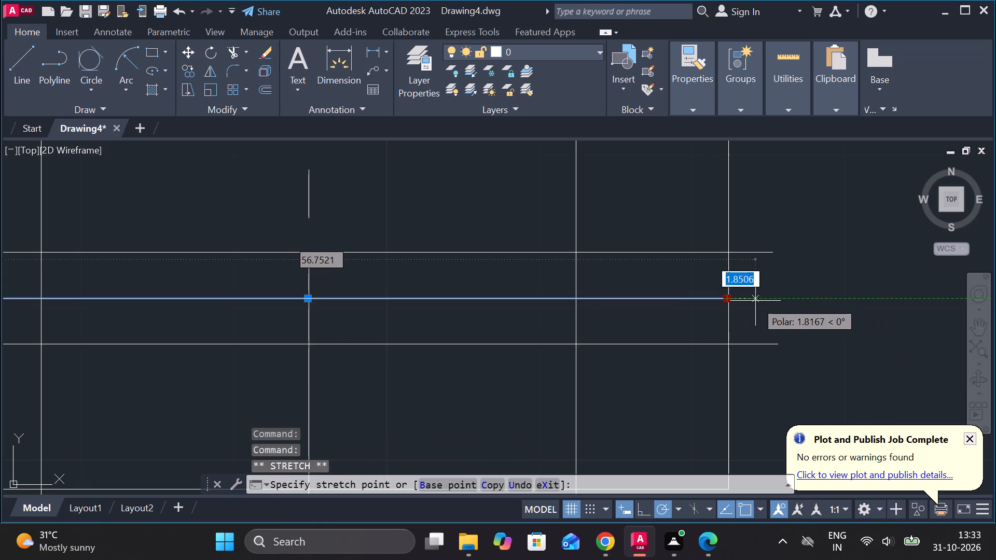
{"action": "left_click", "coordinate": [755, 301]}
{"action": "key", "text": "Escape"}
Draw a two-point circle about 4.07 in diameter, starting at the middle line's right end and extending horizontally outward.
{"action": "type", "text": "C"}
{"action": "key", "text": "space"}
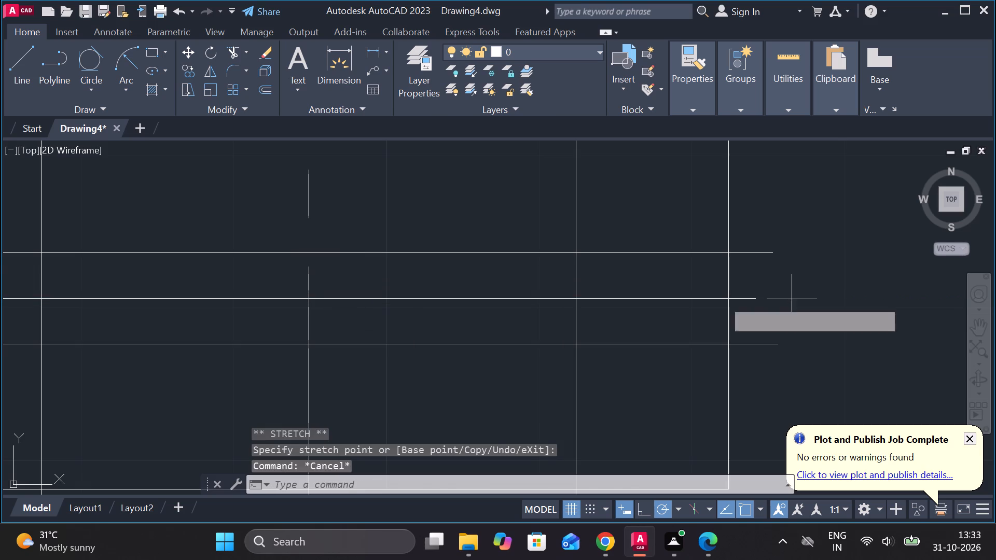
{"action": "left_click", "coordinate": [540, 483]}
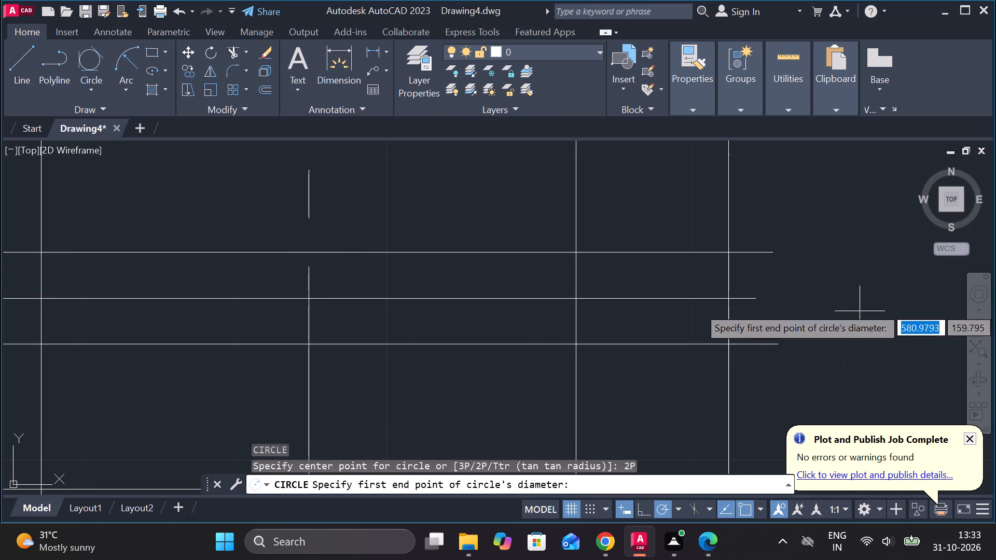
{"action": "left_click", "coordinate": [754, 297]}
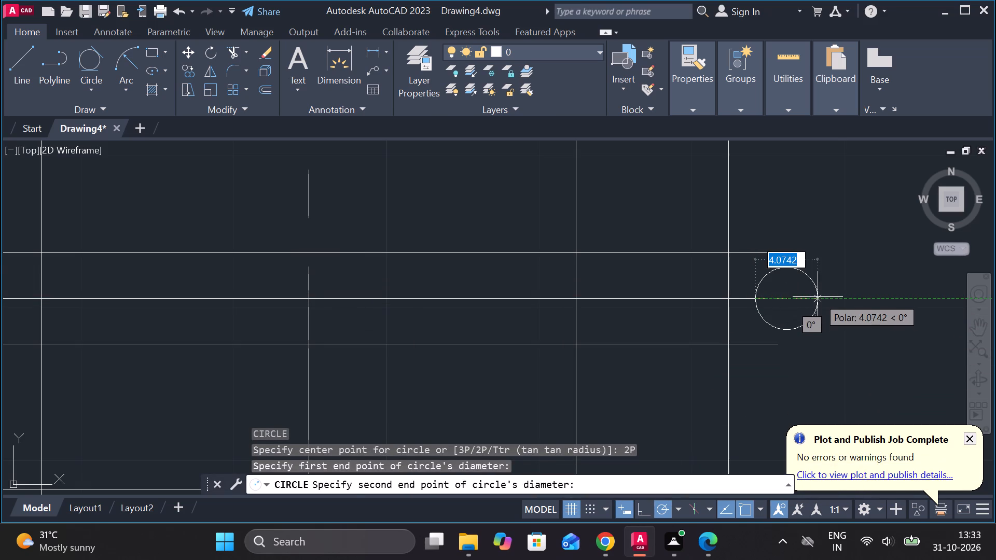
{"action": "left_click", "coordinate": [818, 297]}
Draw a larger concentric circle around the two-point circle, passing through the lower hole line's right end.
{"action": "type", "text": "C"}
{"action": "key", "text": "space"}
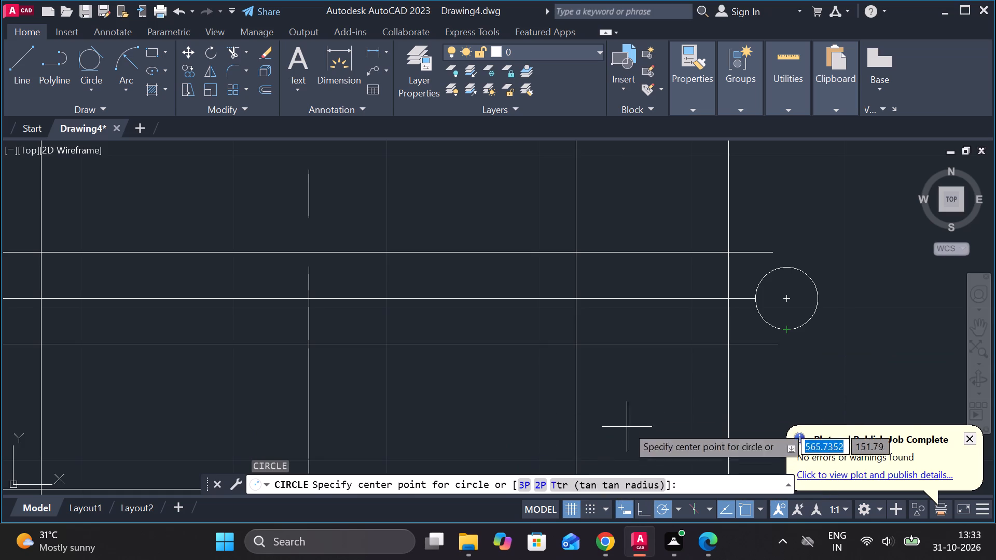
{"action": "key", "text": "c"}
{"action": "key", "text": "space"}
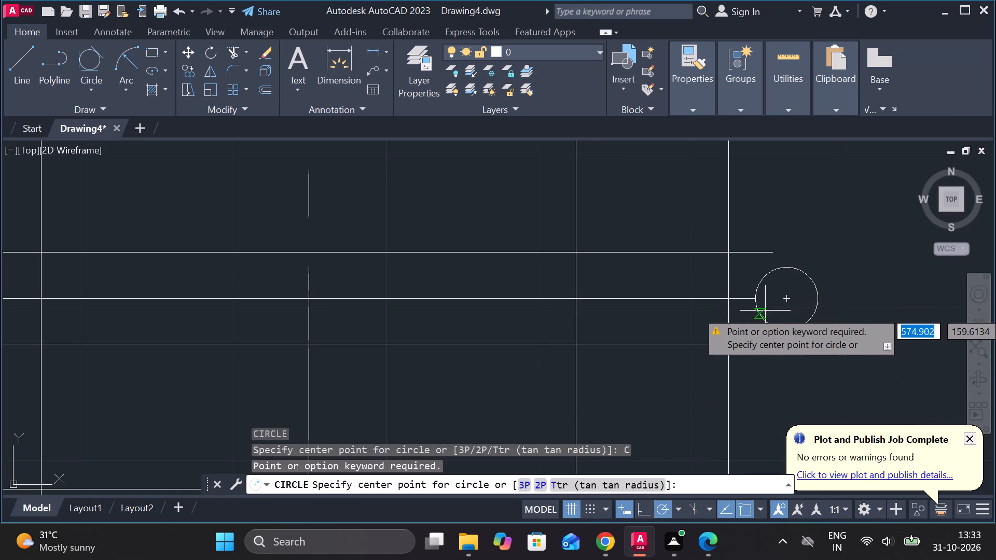
{"action": "left_click", "coordinate": [784, 304]}
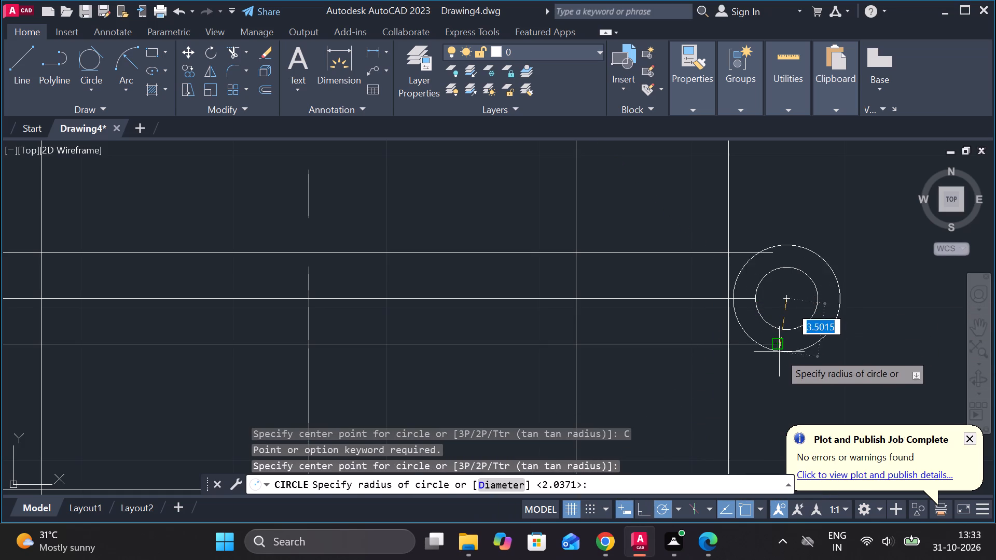
{"action": "left_click", "coordinate": [777, 351]}
{"action": "key", "text": "Escape"}
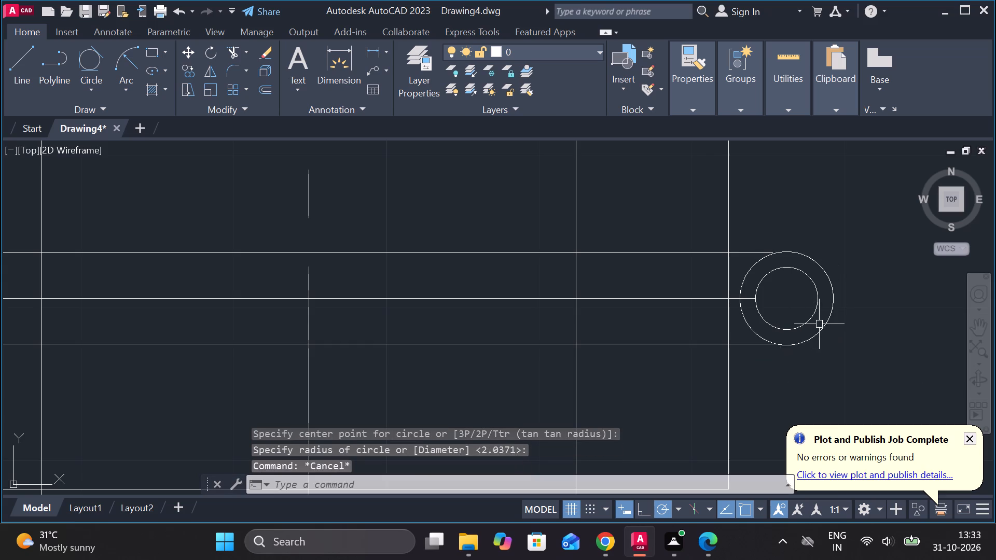
Extend the upper hole line's right end to meet the outer circle.
{"action": "scroll", "coordinate": [796, 266], "scroll_direction": "up", "scroll_amount": 1}
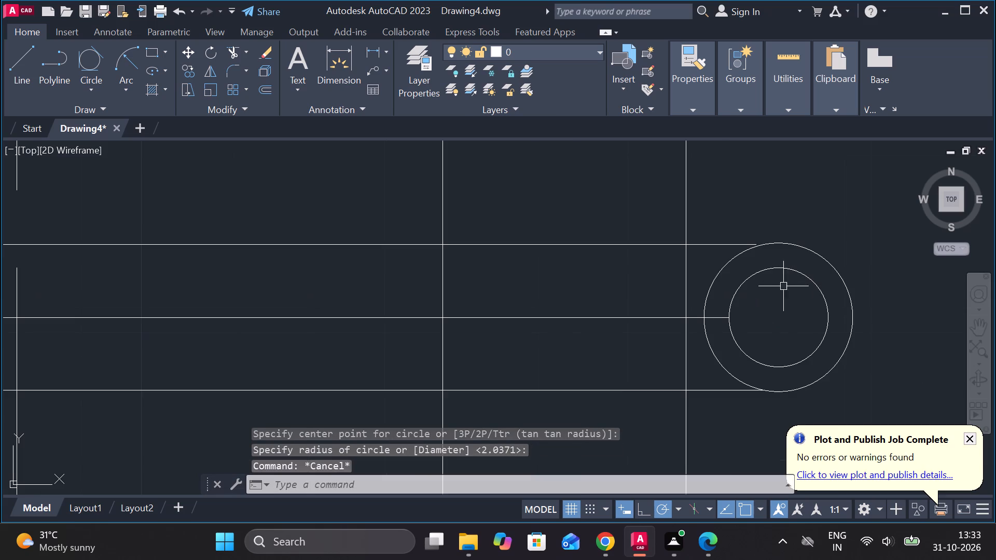
{"action": "type", "text": "EX"}
{"action": "key", "text": "space"}
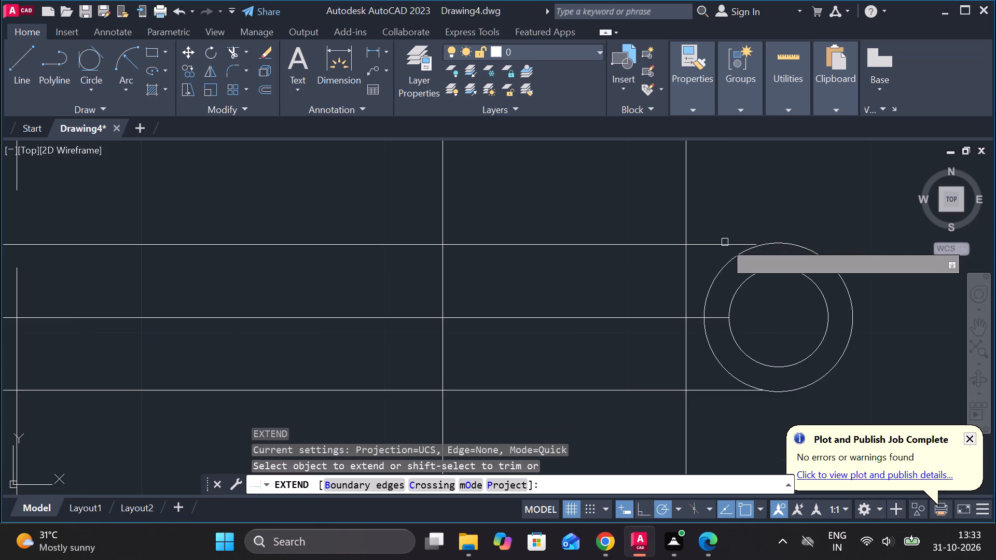
{"action": "left_click", "coordinate": [721, 247]}
{"action": "key", "text": "Escape"}
Trim away the outer circle's left arcs between the hole lines, leaving a rounded pin head.
{"action": "type", "text": "TR"}
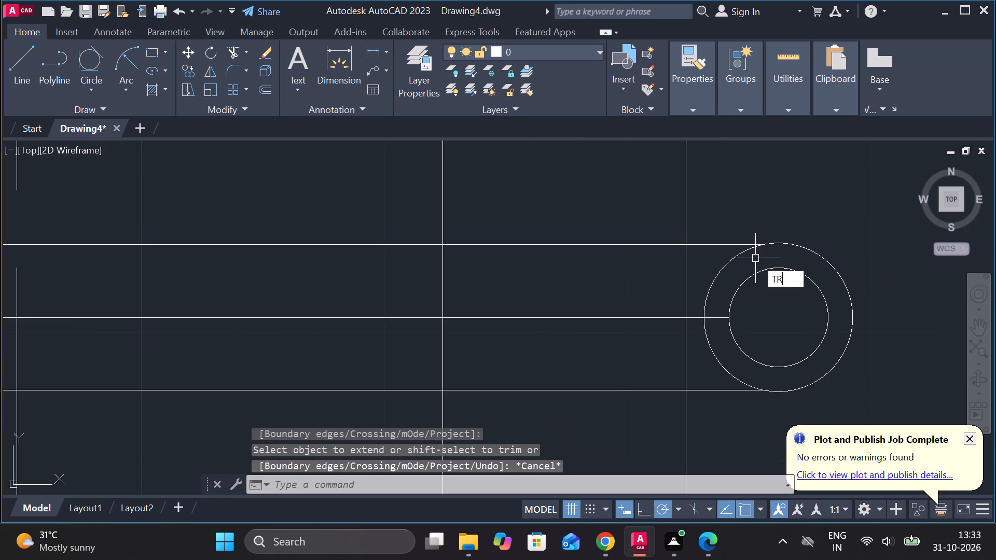
{"action": "key", "text": "space"}
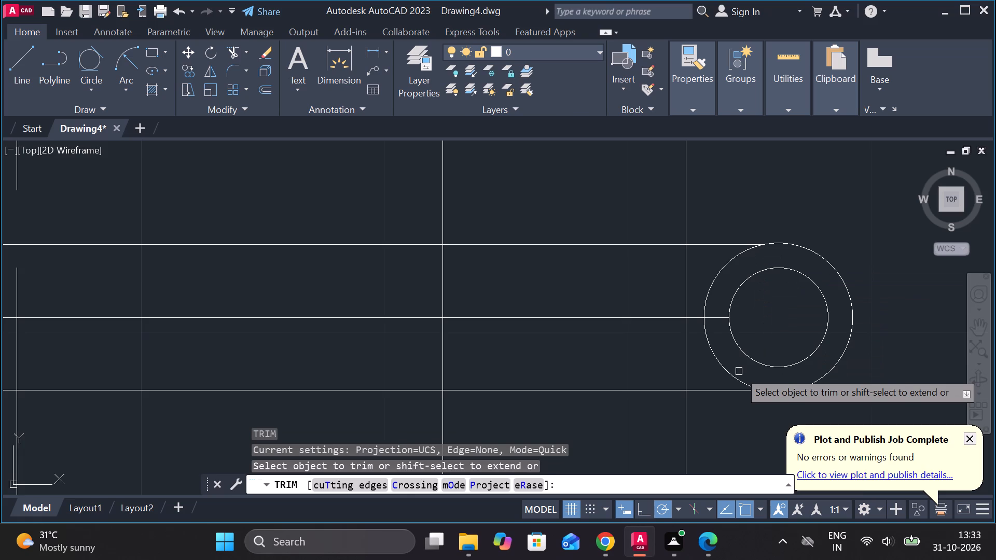
{"action": "left_click", "coordinate": [744, 379]}
{"action": "left_click", "coordinate": [711, 287]}
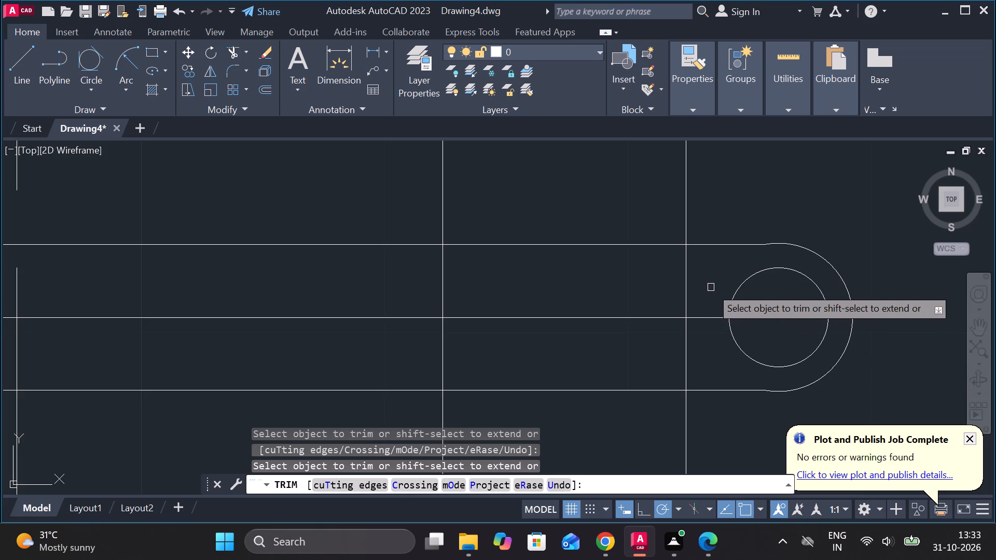
{"action": "scroll", "coordinate": [812, 309], "scroll_direction": "down", "scroll_amount": 2}
{"action": "middle_click_drag", "start_coordinate": [847, 317], "coordinate": [799, 316]}
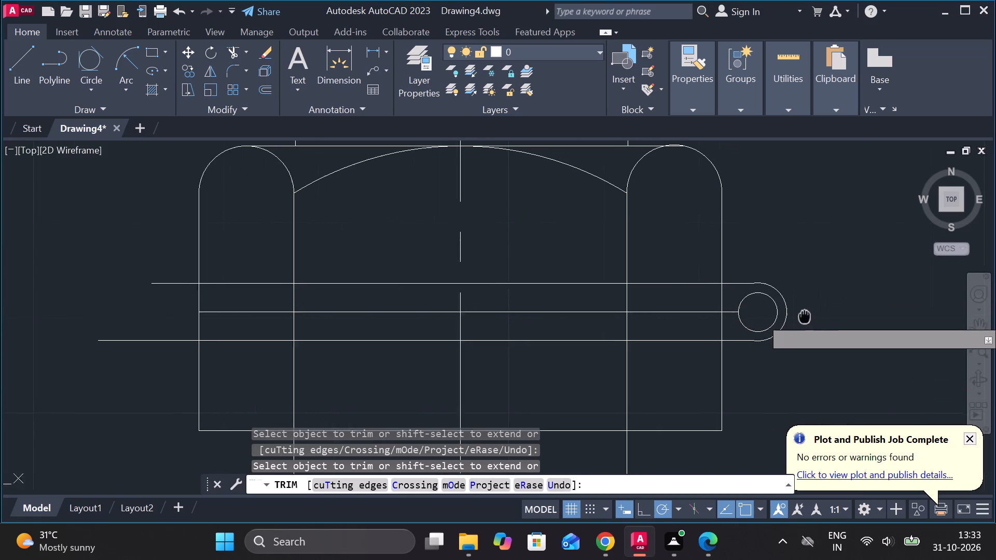
{"action": "middle_click_drag", "start_coordinate": [799, 316], "coordinate": [792, 315]}
{"action": "scroll", "coordinate": [742, 349], "scroll_direction": "up", "scroll_amount": 2}
{"action": "key", "text": "Escape"}
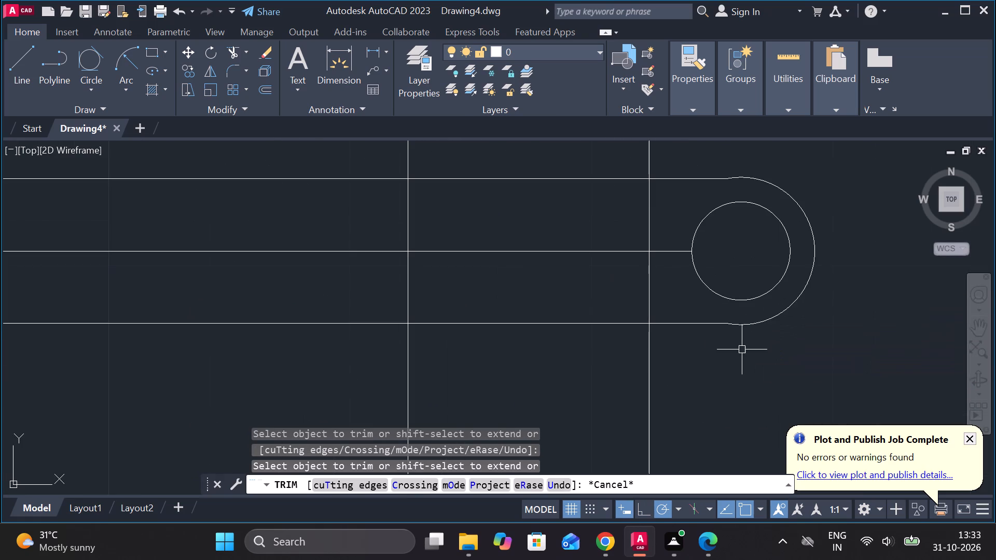
Draw a line from the middle line's left end diagonally up and outward, ending in a short vertical to the upper hole line.
{"action": "scroll", "coordinate": [742, 349], "scroll_direction": "down", "scroll_amount": 4}
{"action": "scroll", "coordinate": [537, 347], "scroll_direction": "up", "scroll_amount": 2}
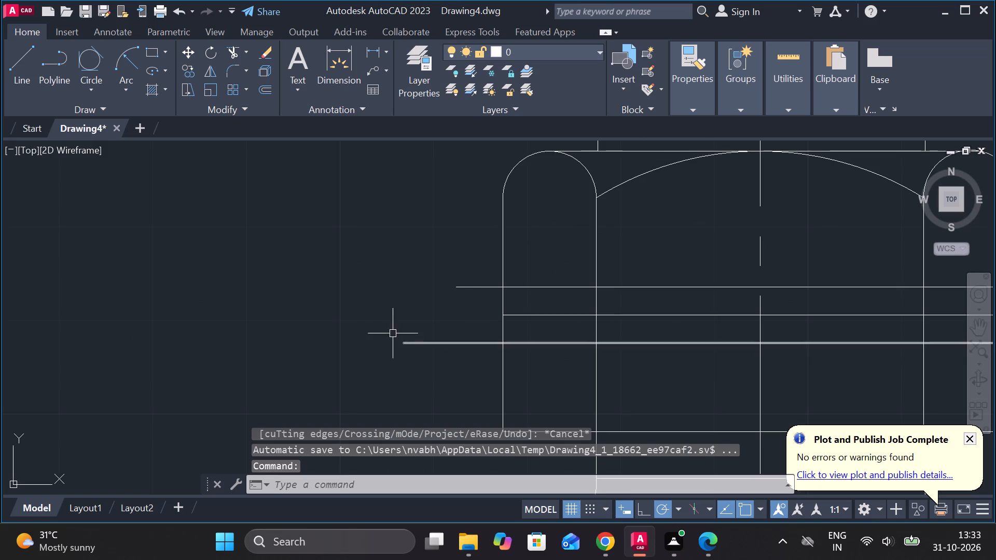
{"action": "key", "text": "l"}
{"action": "key", "text": "Return"}
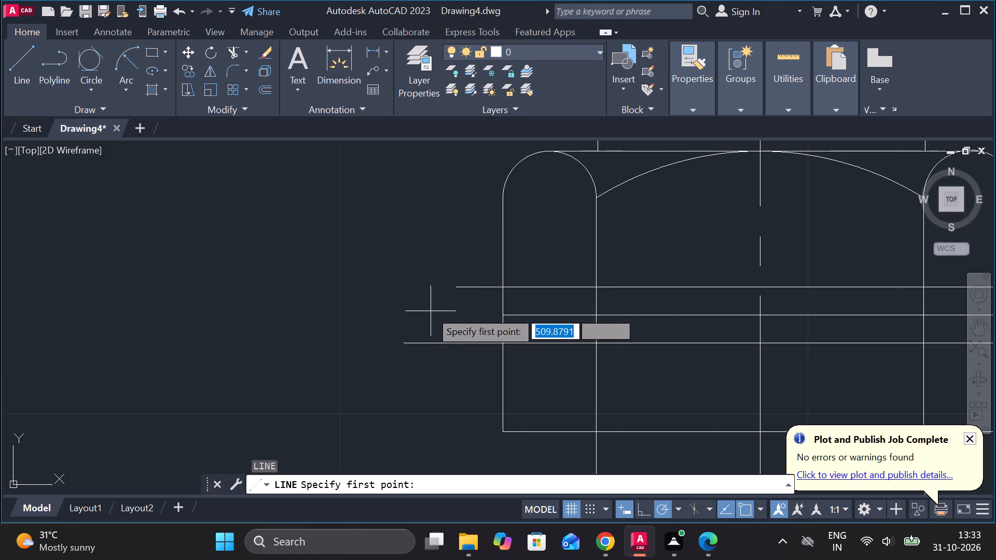
{"action": "scroll", "coordinate": [431, 301], "scroll_direction": "up", "scroll_amount": 1}
{"action": "left_click", "coordinate": [539, 326]}
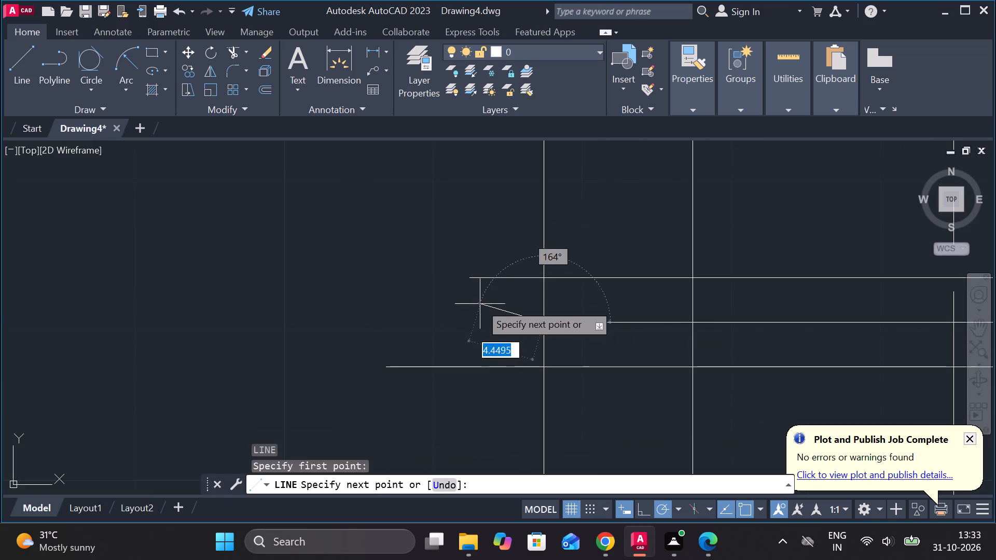
{"action": "left_click", "coordinate": [475, 290]}
{"action": "left_click", "coordinate": [475, 273]}
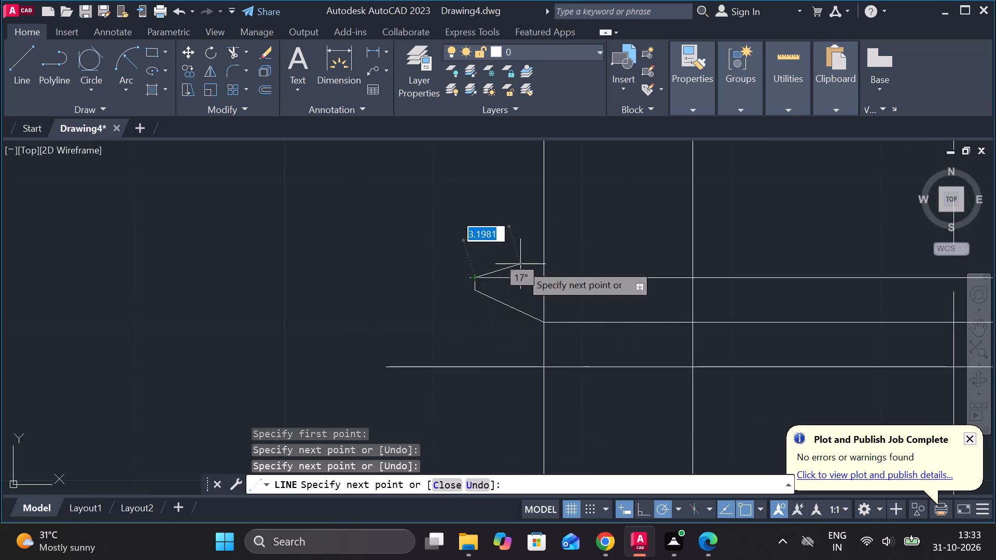
{"action": "key", "text": "Escape"}
Draw the matching lower line from the middle line's left end diagonally outward, ending in a short vertical to the lower hole line.
{"action": "key", "text": "space"}
{"action": "left_click", "coordinate": [543, 320]}
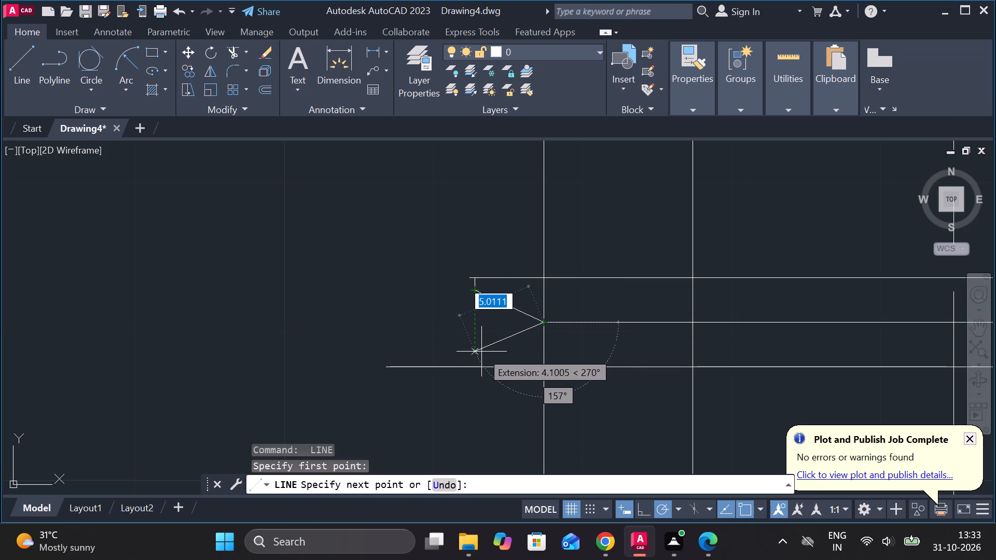
{"action": "left_click", "coordinate": [481, 352]}
{"action": "left_click", "coordinate": [481, 365]}
{"action": "key", "text": "Escape"}
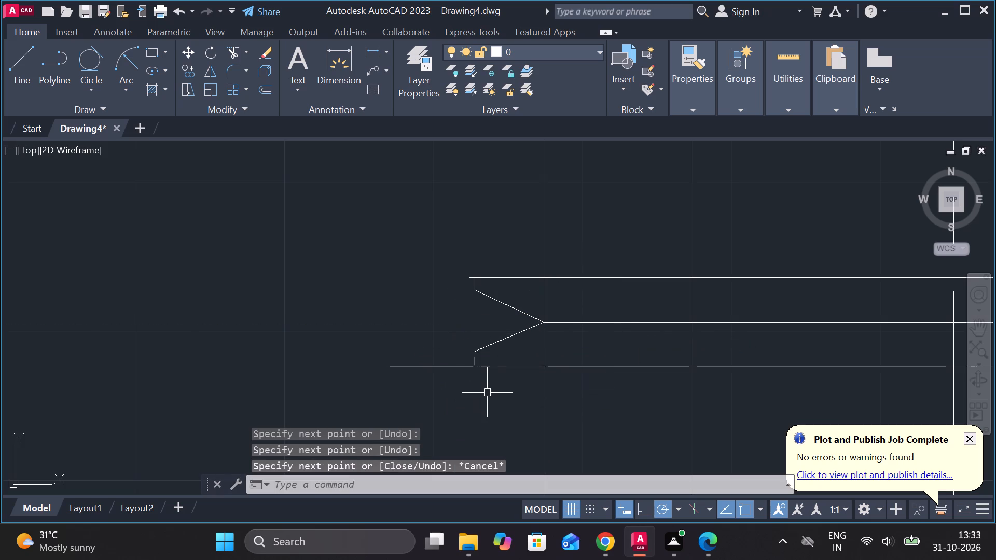
Trim both the upper and lower hole lines back to the nut's left edge.
{"action": "type", "text": "TR"}
{"action": "key", "text": "space"}
{"action": "left_click", "coordinate": [445, 367]}
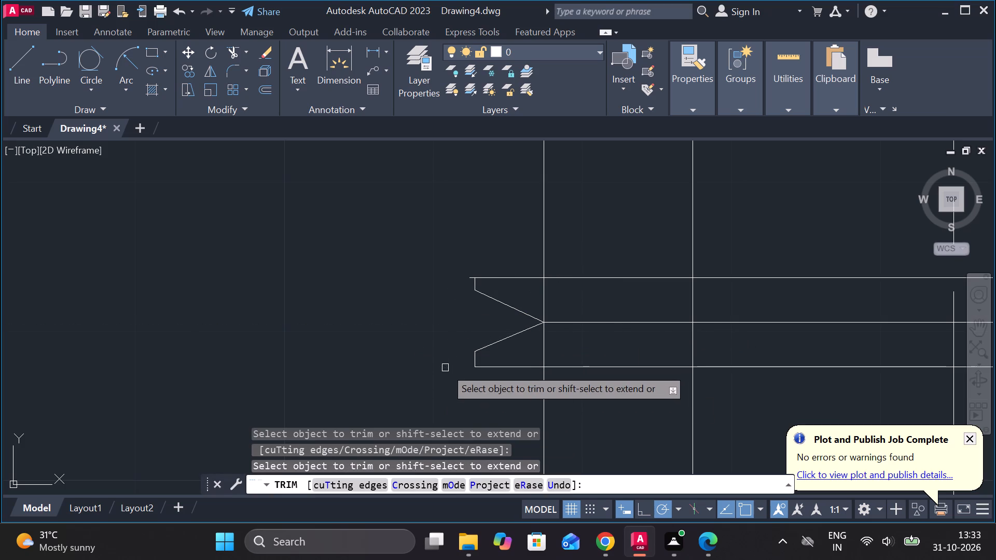
{"action": "left_click", "coordinate": [523, 369]}
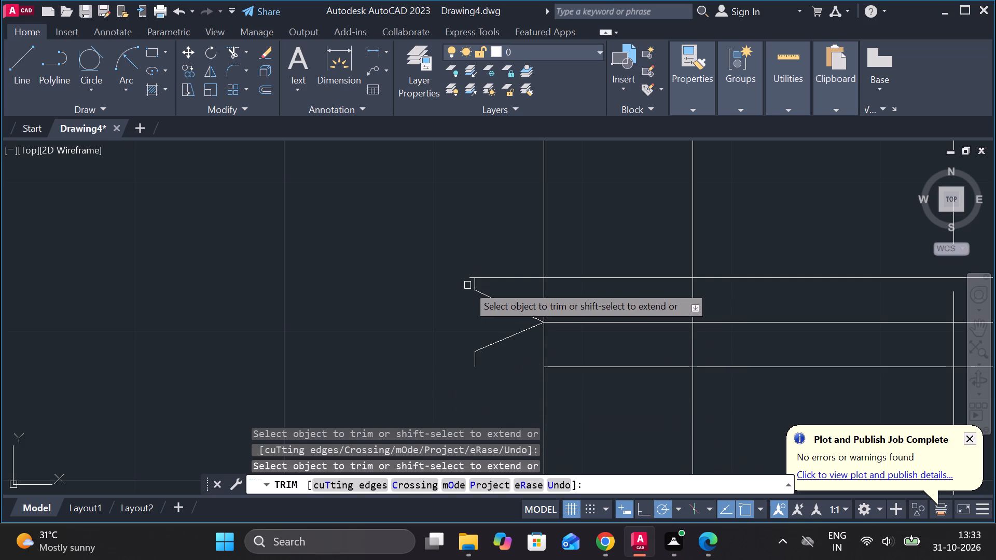
{"action": "left_click", "coordinate": [467, 280]}
{"action": "left_click", "coordinate": [508, 278]}
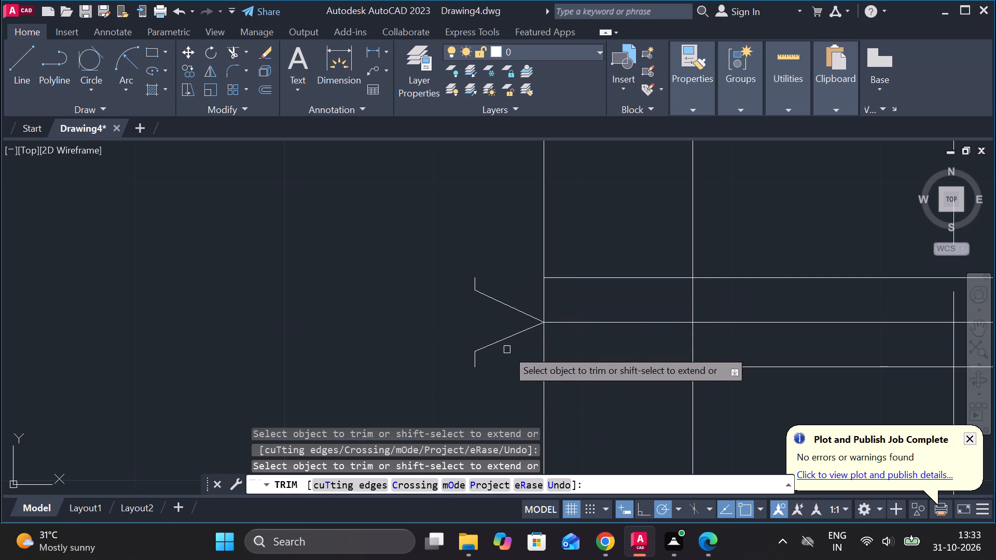
{"action": "key", "text": "Escape"}
Draw the upper prong's outer edge as two line segments from the upper short vertical's top to the nut's left edge.
{"action": "key", "text": "l"}
{"action": "key", "text": "Return"}
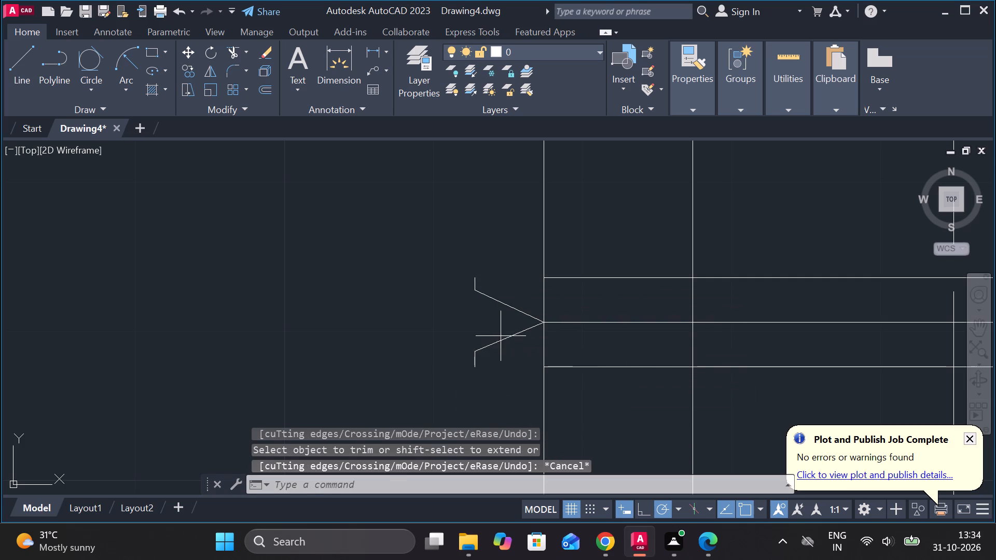
{"action": "scroll", "coordinate": [469, 259], "scroll_direction": "up", "scroll_amount": 2}
{"action": "left_click", "coordinate": [483, 307]}
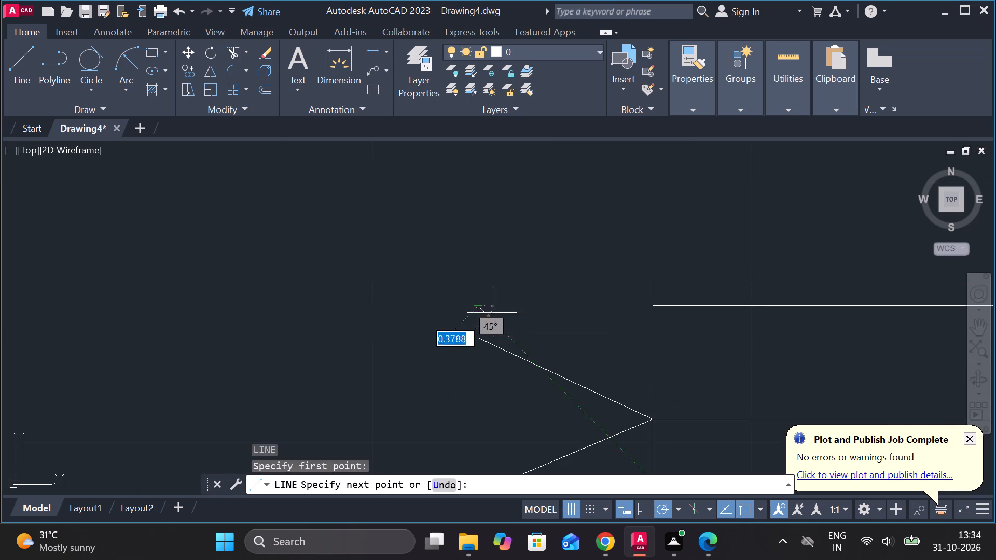
{"action": "left_click", "coordinate": [542, 342]}
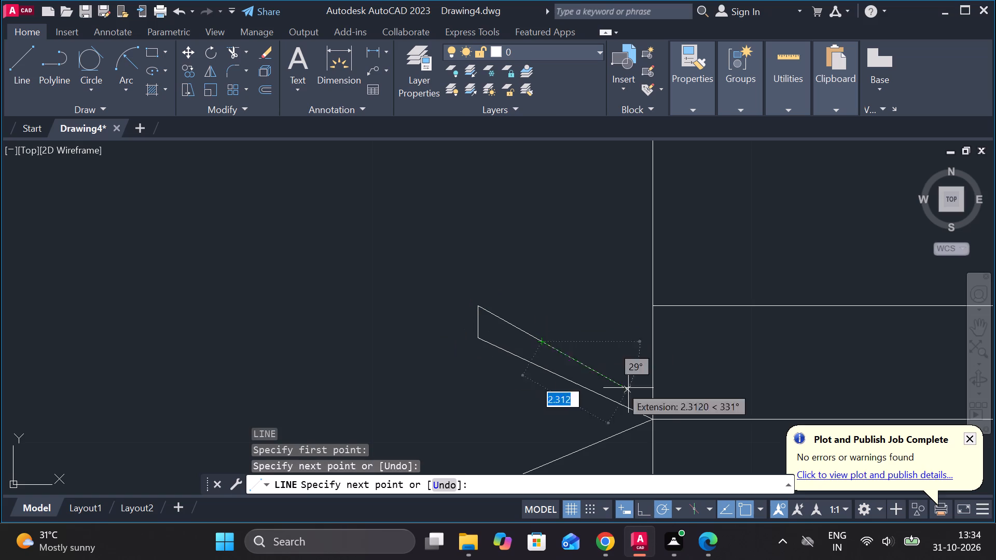
{"action": "left_click", "coordinate": [649, 386]}
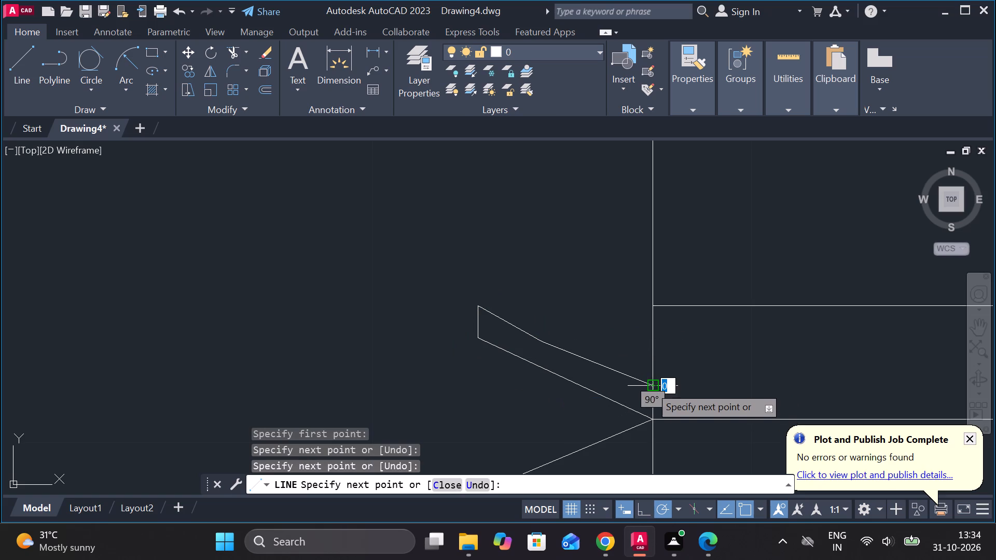
{"action": "scroll", "coordinate": [654, 380], "scroll_direction": "down", "scroll_amount": 1}
{"action": "key", "text": "Escape"}
Draw the lower prong's outer edge as two line segments from the lower short vertical to the nut's left edge.
{"action": "middle_click_drag", "start_coordinate": [630, 414], "coordinate": [613, 292]}
{"action": "key", "text": "space"}
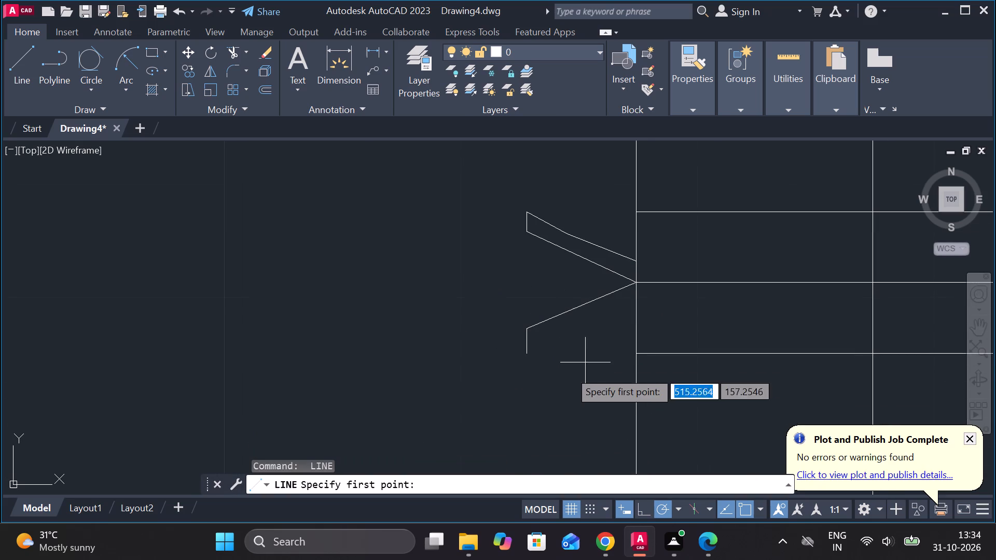
{"action": "scroll", "coordinate": [532, 355], "scroll_direction": "up", "scroll_amount": 2}
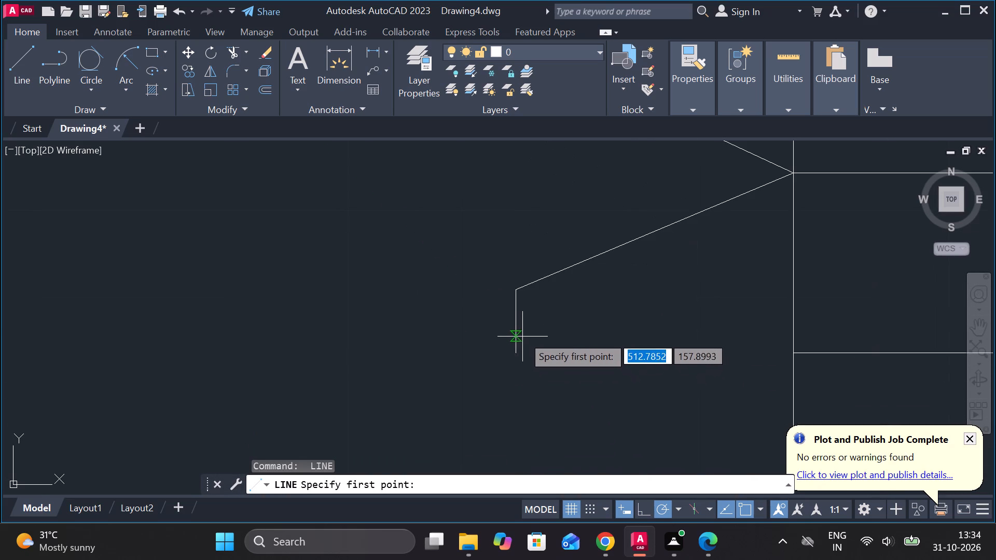
{"action": "left_click", "coordinate": [519, 334]}
{"action": "left_click", "coordinate": [631, 287]}
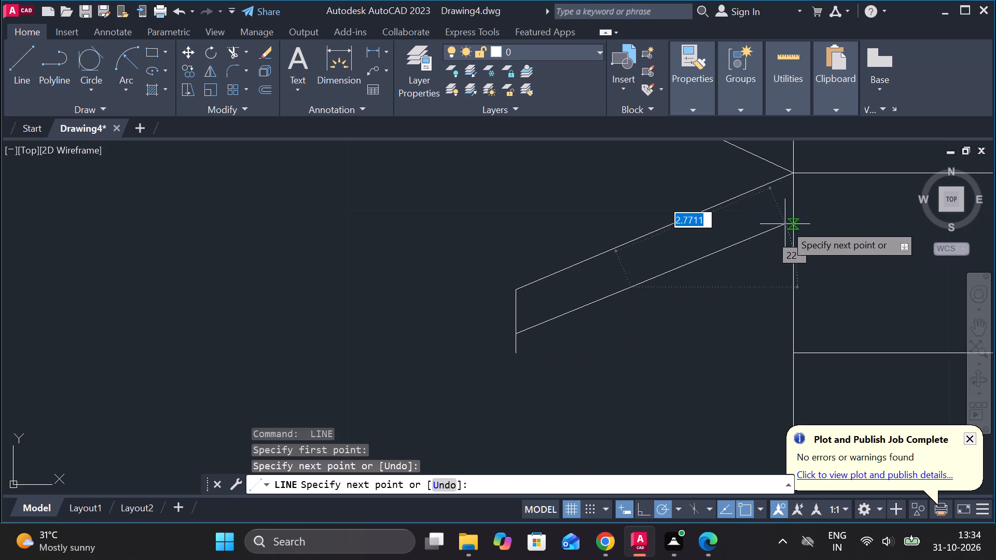
{"action": "left_click", "coordinate": [792, 209]}
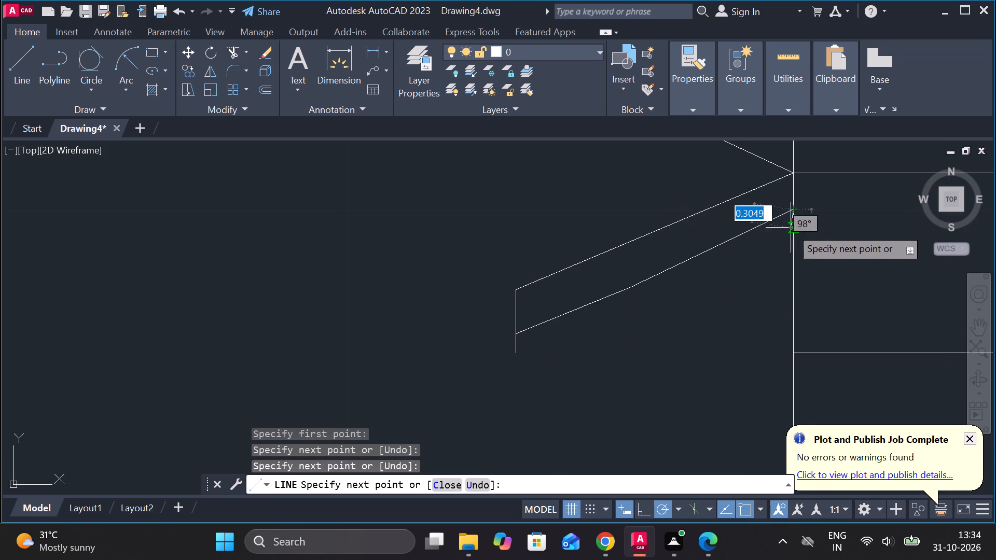
{"action": "scroll", "coordinate": [791, 228], "scroll_direction": "down", "scroll_amount": 2}
{"action": "key", "text": "Escape"}
Trim away the leftover stub of the short vertical below the split pin's lower prong.
{"action": "type", "text": "TR"}
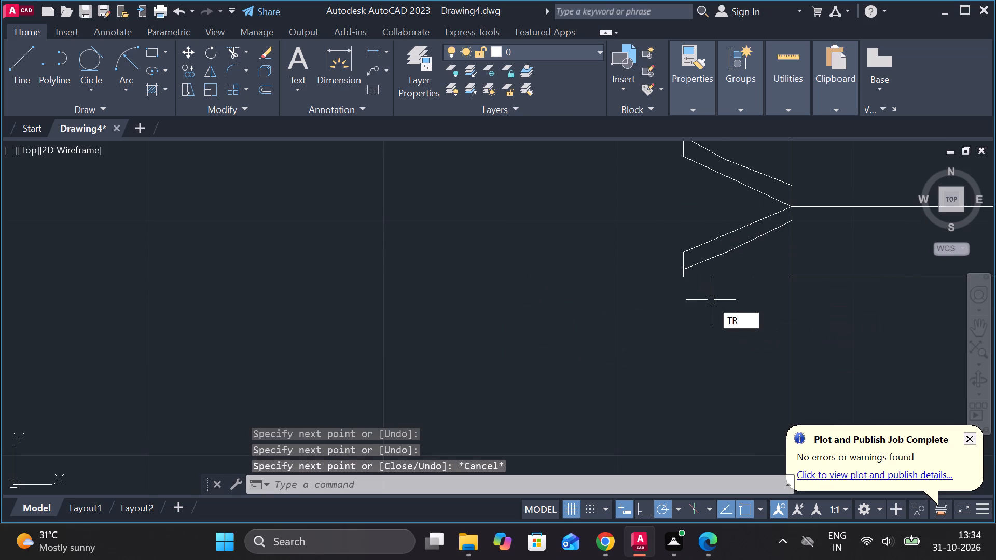
{"action": "key", "text": "space"}
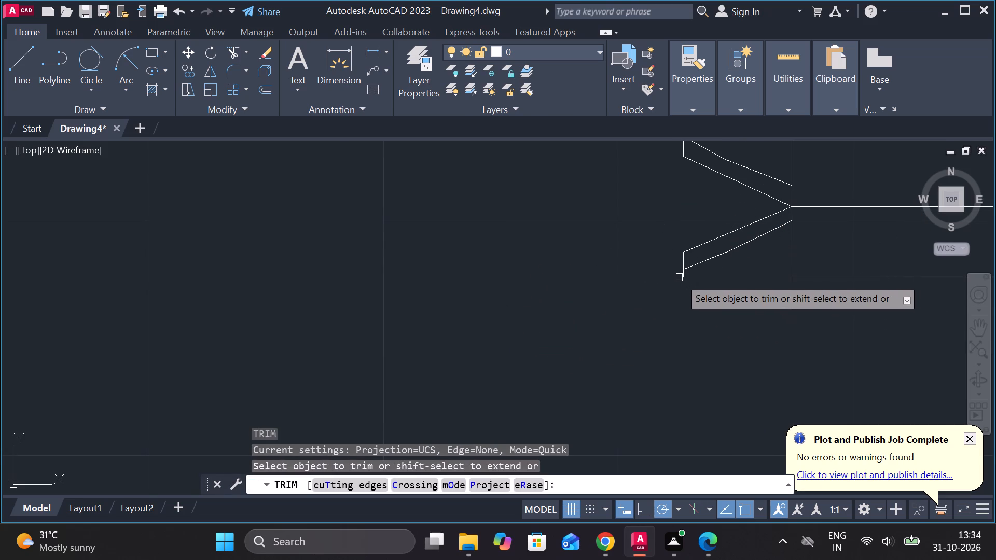
{"action": "left_click", "coordinate": [682, 275]}
{"action": "scroll", "coordinate": [695, 301], "scroll_direction": "down", "scroll_amount": 4}
{"action": "key", "text": "Escape"}
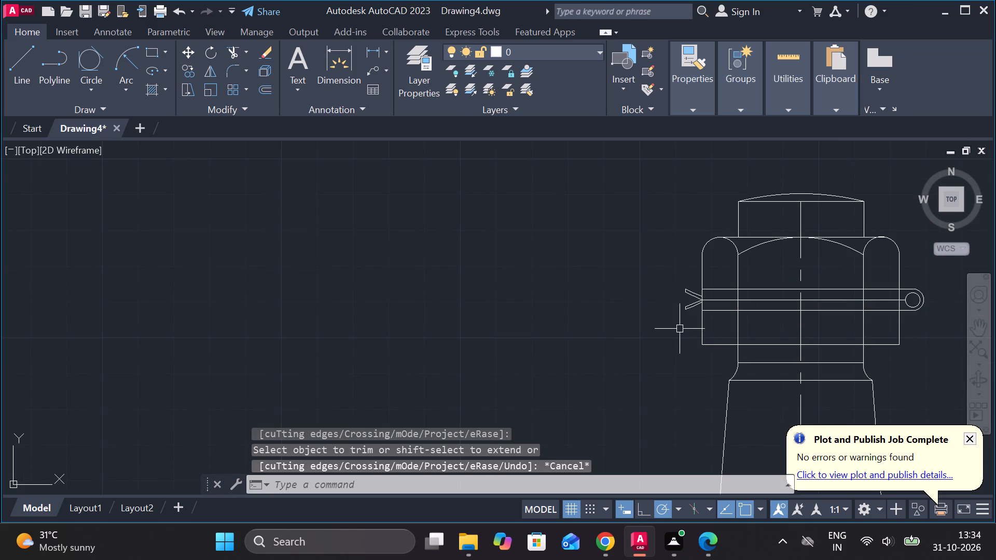
Load the DASHED linetype from acadiso.lin for the split pin's three horizontal lines.
{"action": "middle_click_drag", "start_coordinate": [671, 329], "coordinate": [572, 306]}
{"action": "left_click", "coordinate": [693, 263]}
{"action": "left_click", "coordinate": [687, 275]}
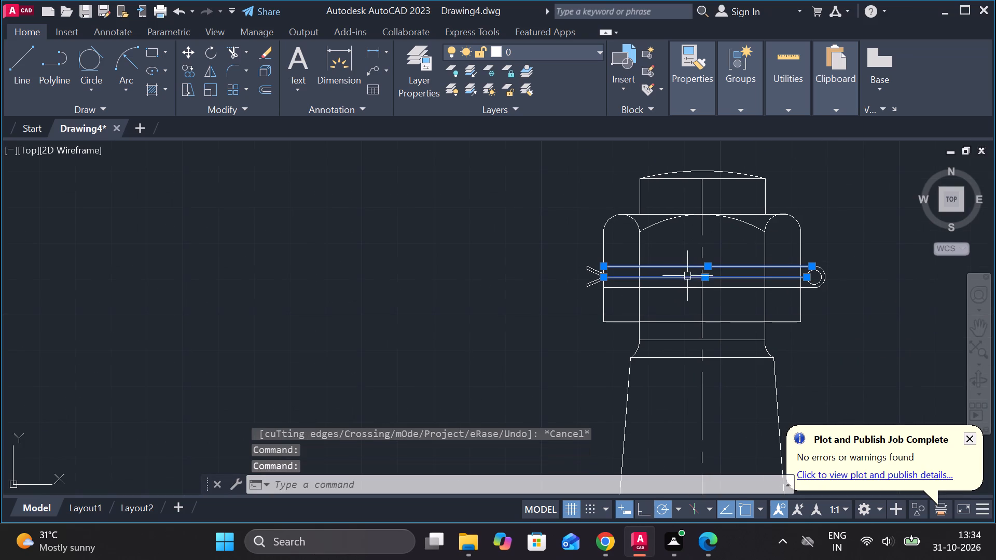
{"action": "left_click", "coordinate": [682, 287]}
{"action": "left_click", "coordinate": [693, 113]}
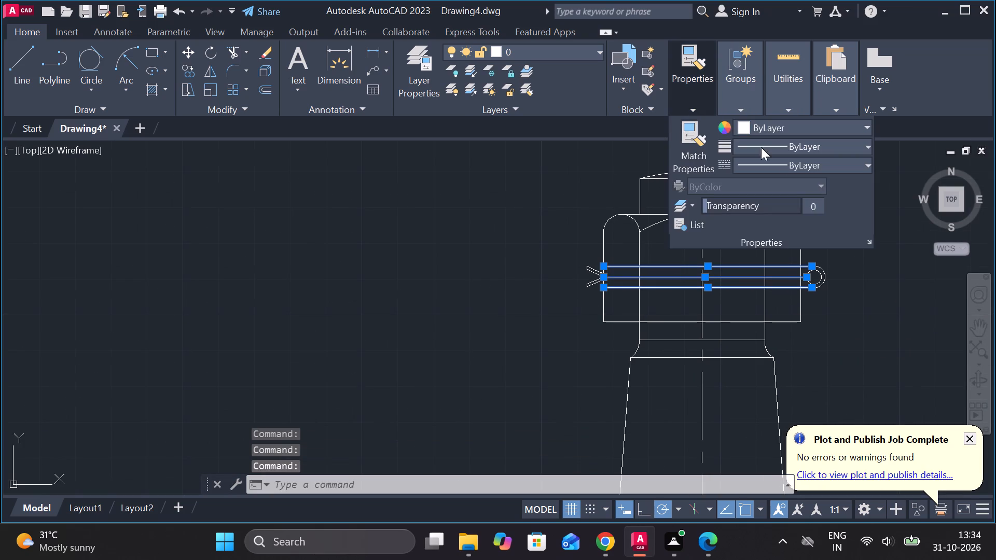
{"action": "left_click", "coordinate": [797, 171]}
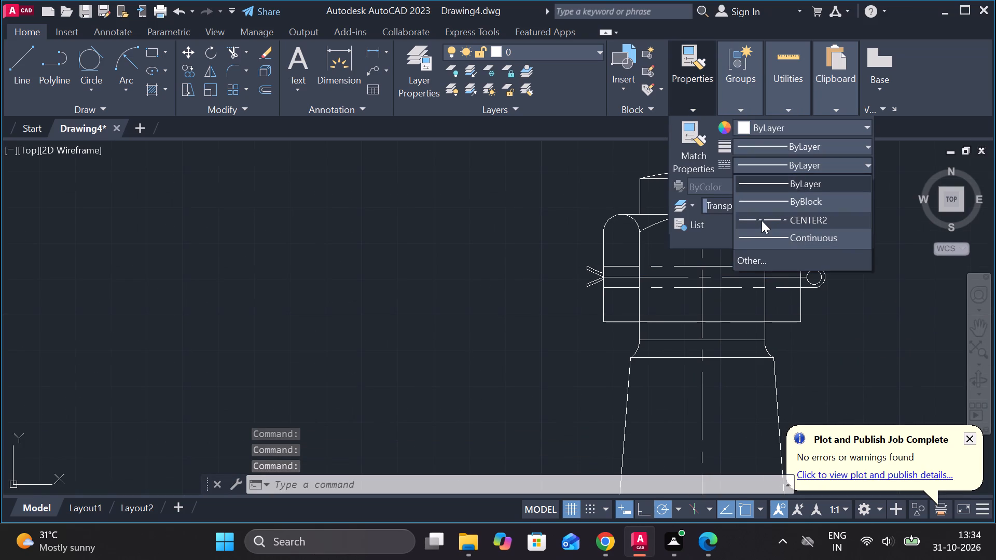
{"action": "left_click", "coordinate": [750, 255]}
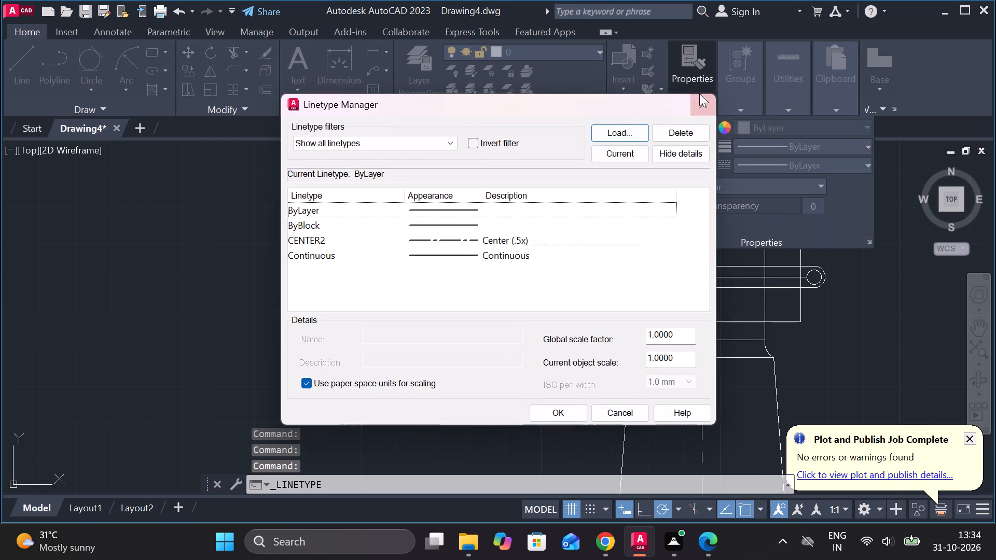
{"action": "left_click", "coordinate": [610, 137]}
{"action": "scroll", "coordinate": [487, 272], "scroll_direction": "down", "scroll_amount": 3}
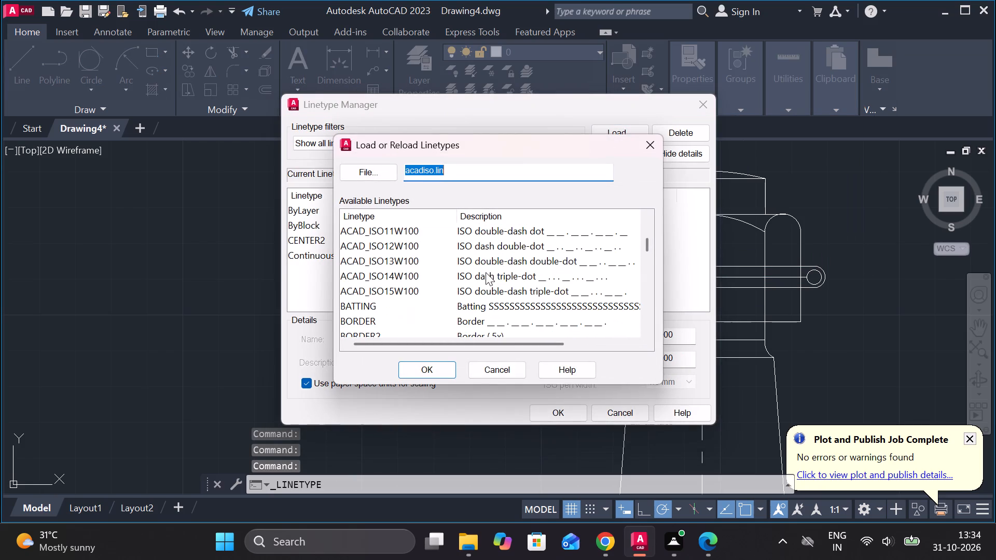
{"action": "scroll", "coordinate": [396, 320], "scroll_direction": "down", "scroll_amount": 3}
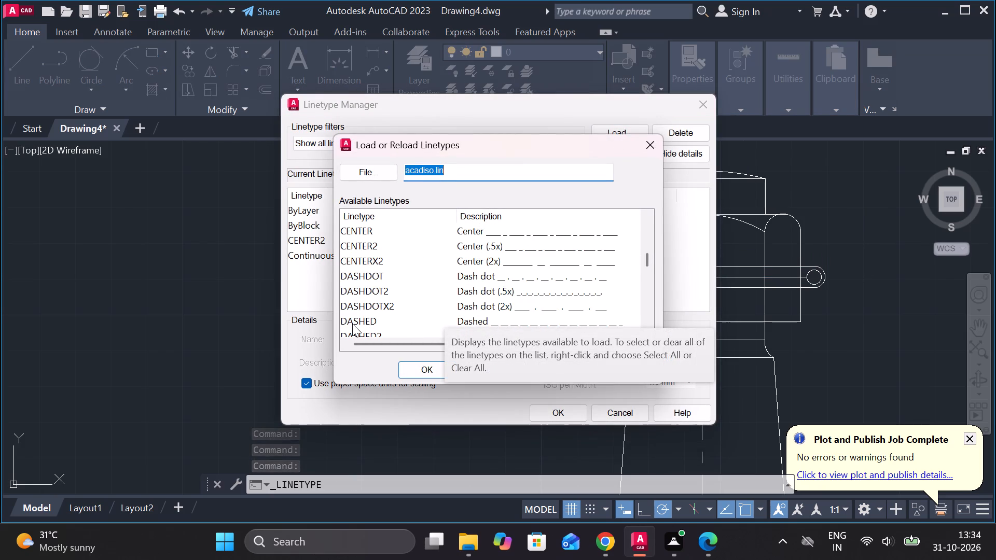
{"action": "left_click", "coordinate": [352, 324]}
{"action": "left_click", "coordinate": [420, 366]}
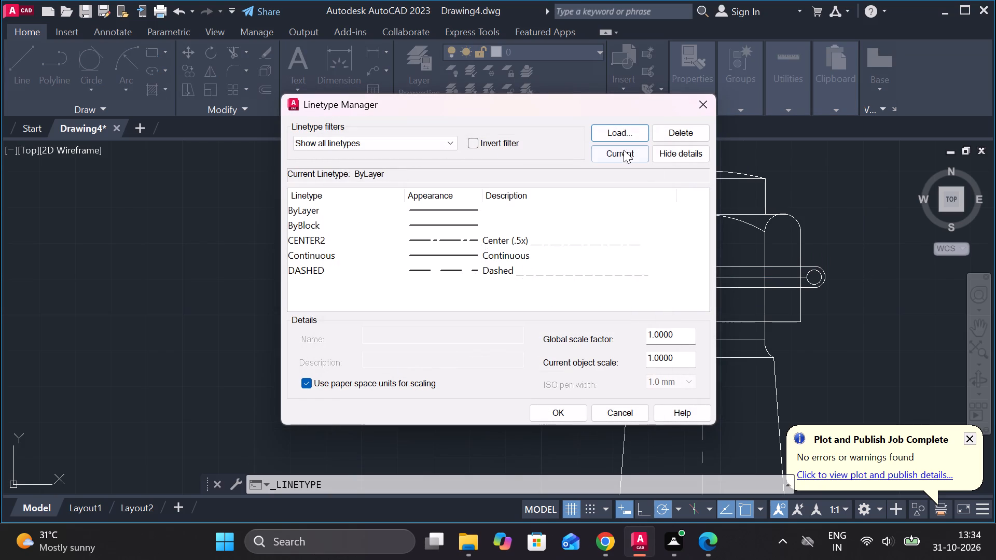
Set both the global linetype scale factor and the current object scale to 0.5.
{"action": "left_click_drag", "start_coordinate": [679, 337], "coordinate": [641, 340]}
{"action": "type", "text": ".5"}
{"action": "left_click_drag", "start_coordinate": [686, 363], "coordinate": [678, 363]}
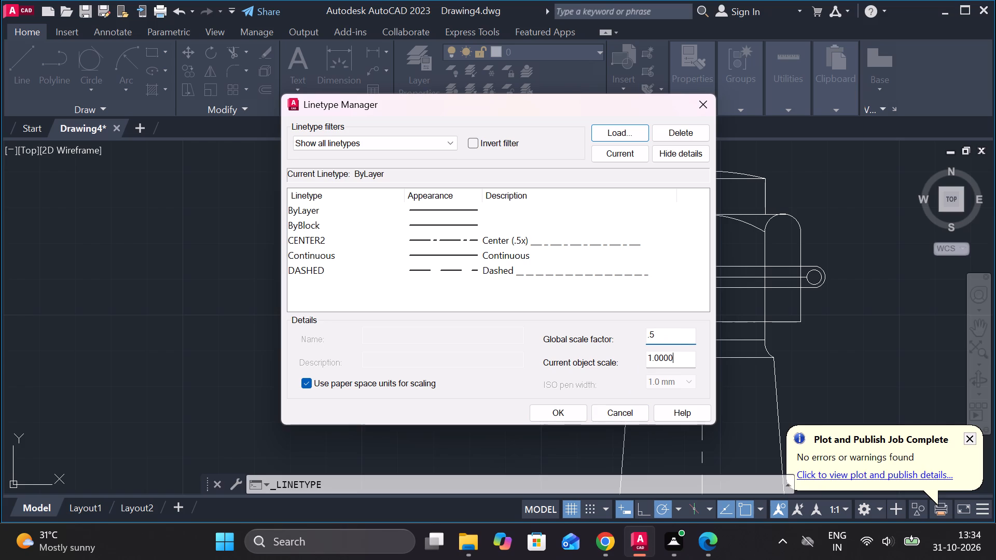
{"action": "left_click_drag", "start_coordinate": [678, 363], "coordinate": [630, 362]}
{"action": "type", "text": ".5"}
{"action": "left_click", "coordinate": [561, 413]}
Apply the DASHED linetype to the upper, middle and lower horizontal lines of the split pin through the nut.
{"action": "left_click", "coordinate": [738, 285]}
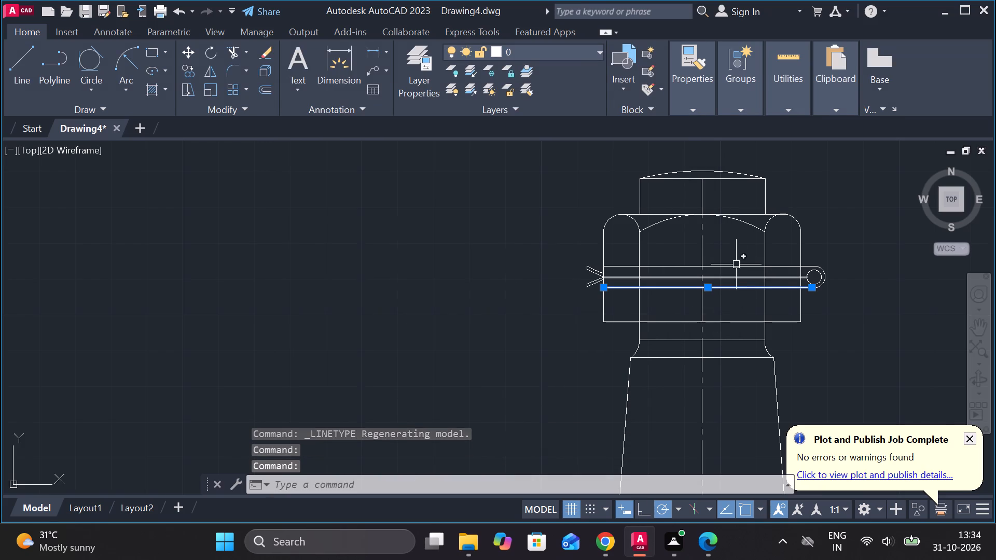
{"action": "left_click", "coordinate": [736, 264]}
{"action": "left_click", "coordinate": [735, 273]}
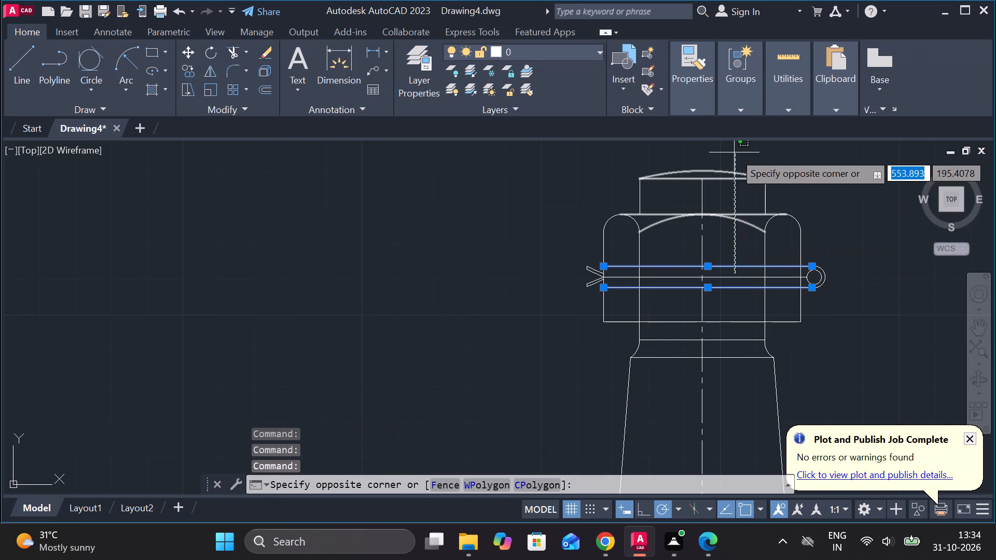
{"action": "left_click", "coordinate": [743, 280]}
{"action": "left_click", "coordinate": [738, 275]}
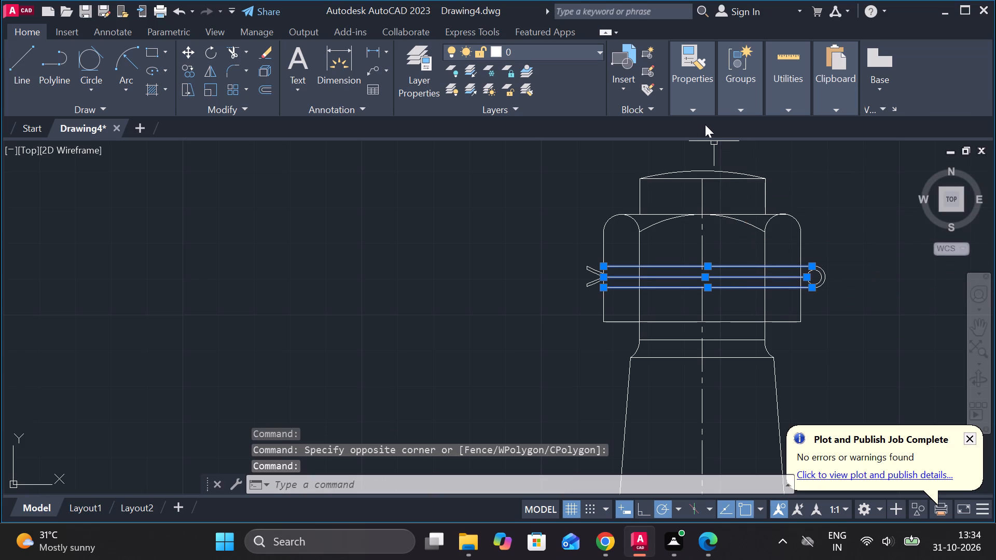
{"action": "left_click", "coordinate": [701, 116]}
{"action": "left_click", "coordinate": [831, 162]}
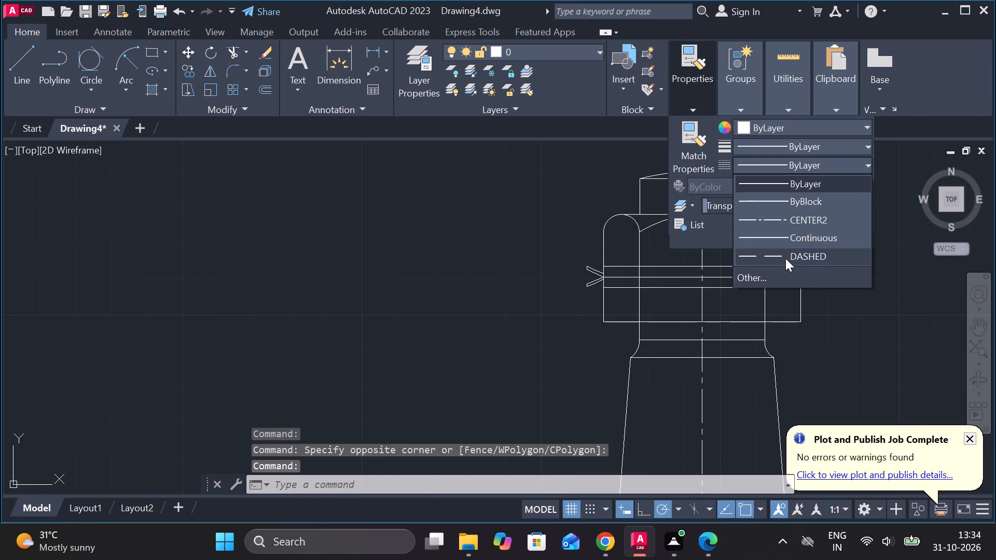
{"action": "left_click", "coordinate": [785, 258]}
{"action": "key", "text": "Escape"}
{"action": "scroll", "coordinate": [860, 294], "scroll_direction": "down", "scroll_amount": 2}
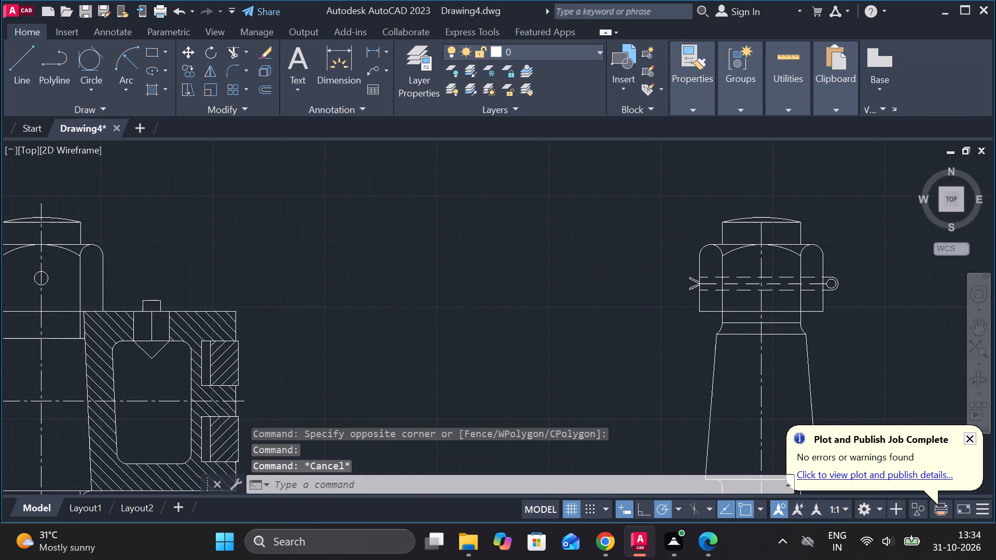
{"action": "scroll", "coordinate": [860, 294], "scroll_direction": "down", "scroll_amount": 1}
{"action": "middle_click_drag", "start_coordinate": [577, 294], "coordinate": [521, 200]}
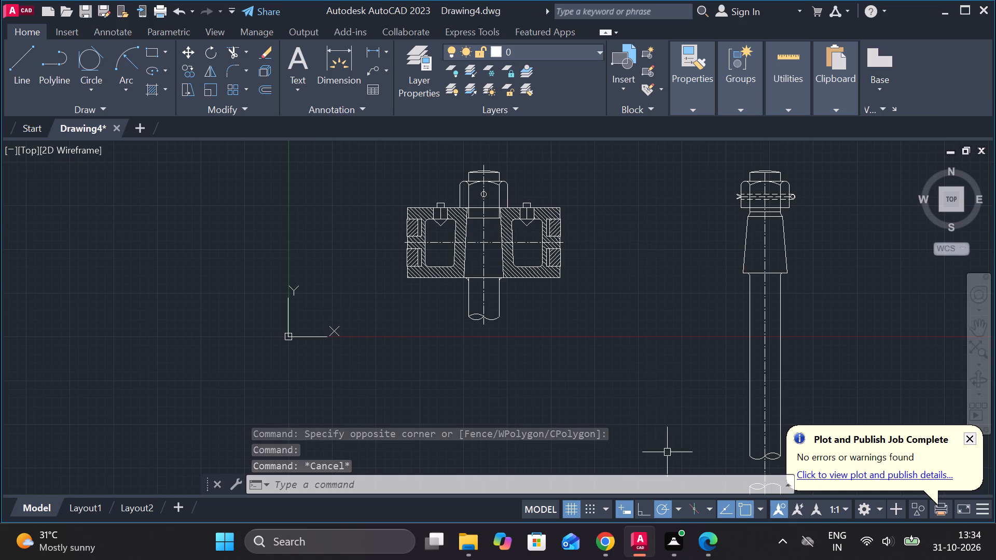
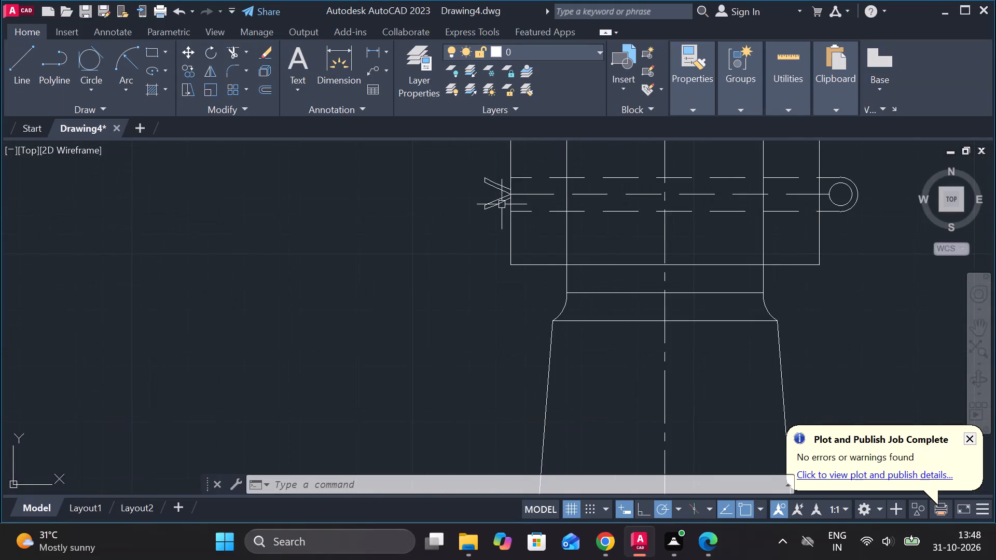
Erase the V-shaped split ends of the cotter pin beside the nut, including the two short end lines.
{"action": "scroll", "coordinate": [502, 204], "scroll_direction": "up", "scroll_amount": 2}
{"action": "scroll", "coordinate": [474, 242], "scroll_direction": "down", "scroll_amount": 1}
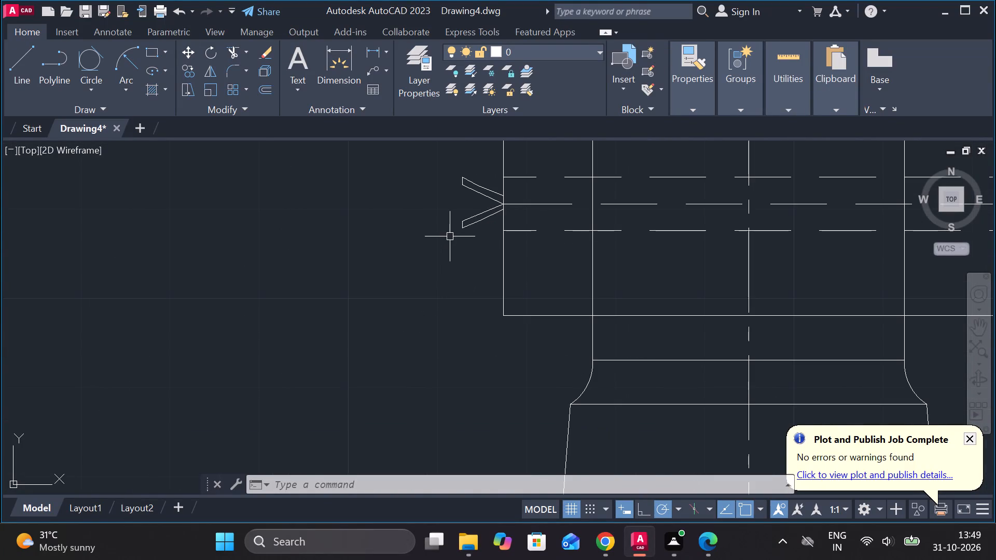
{"action": "left_click", "coordinate": [479, 232]}
{"action": "left_click", "coordinate": [467, 180]}
{"action": "type", "text": "E"}
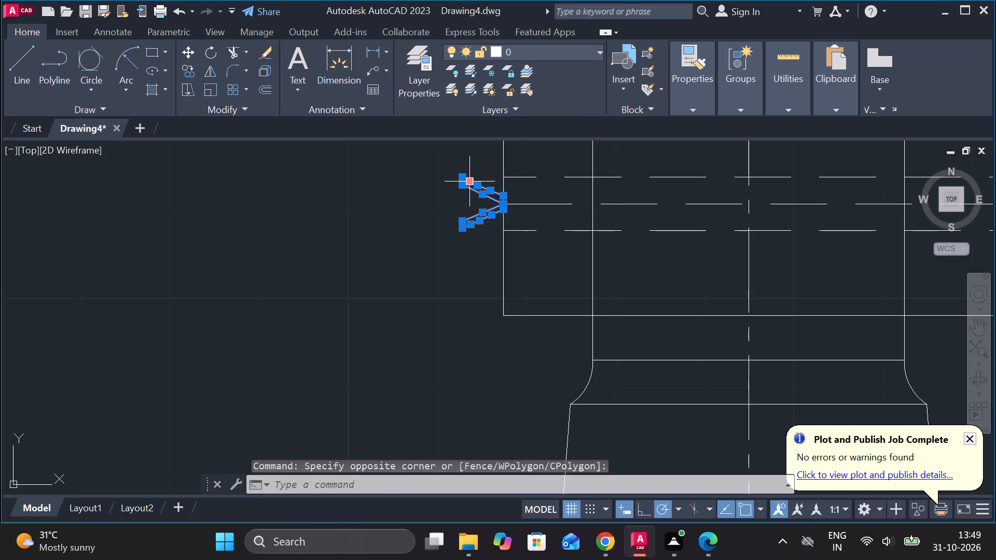
{"action": "key", "text": "space"}
{"action": "left_click", "coordinate": [464, 230]}
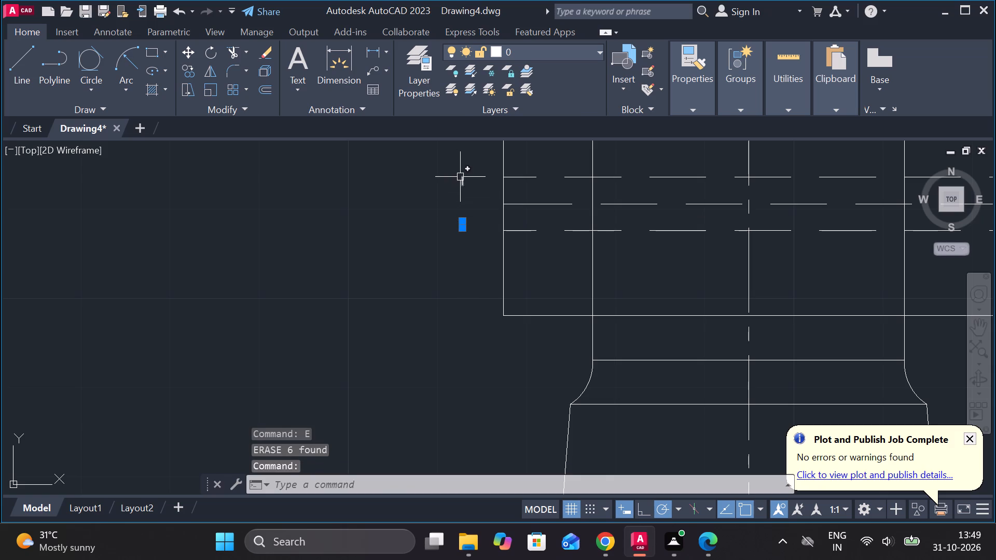
{"action": "left_click", "coordinate": [461, 179]}
{"action": "type", "text": "E"}
{"action": "key", "text": "space"}
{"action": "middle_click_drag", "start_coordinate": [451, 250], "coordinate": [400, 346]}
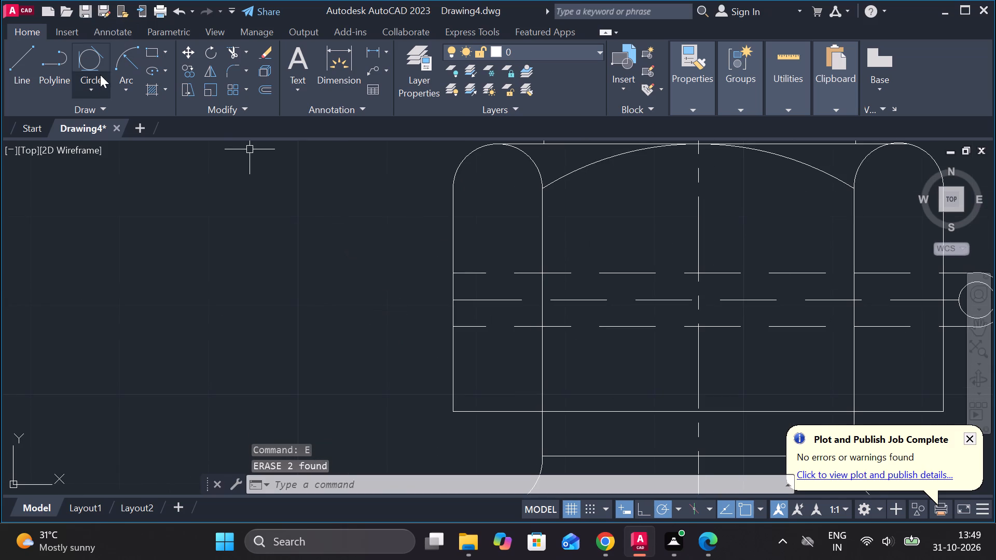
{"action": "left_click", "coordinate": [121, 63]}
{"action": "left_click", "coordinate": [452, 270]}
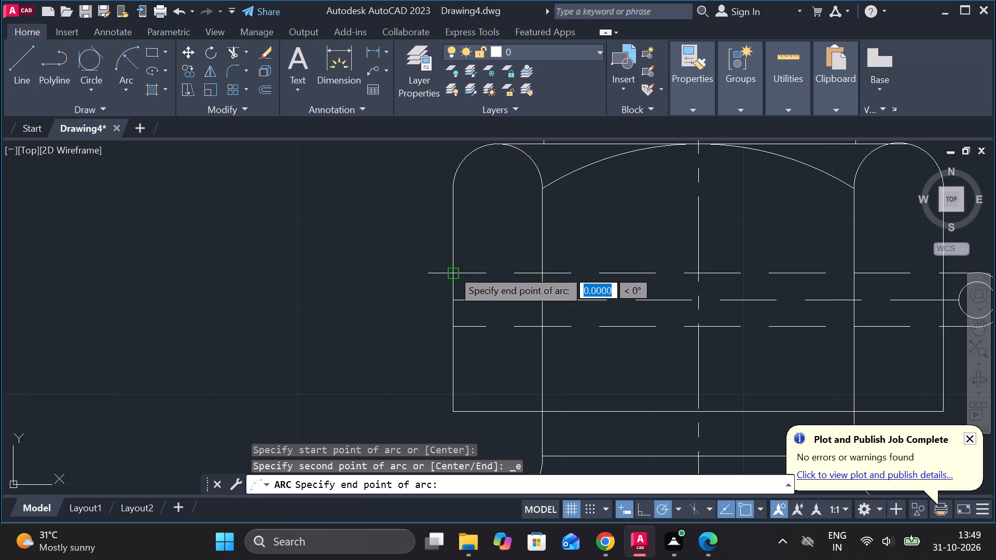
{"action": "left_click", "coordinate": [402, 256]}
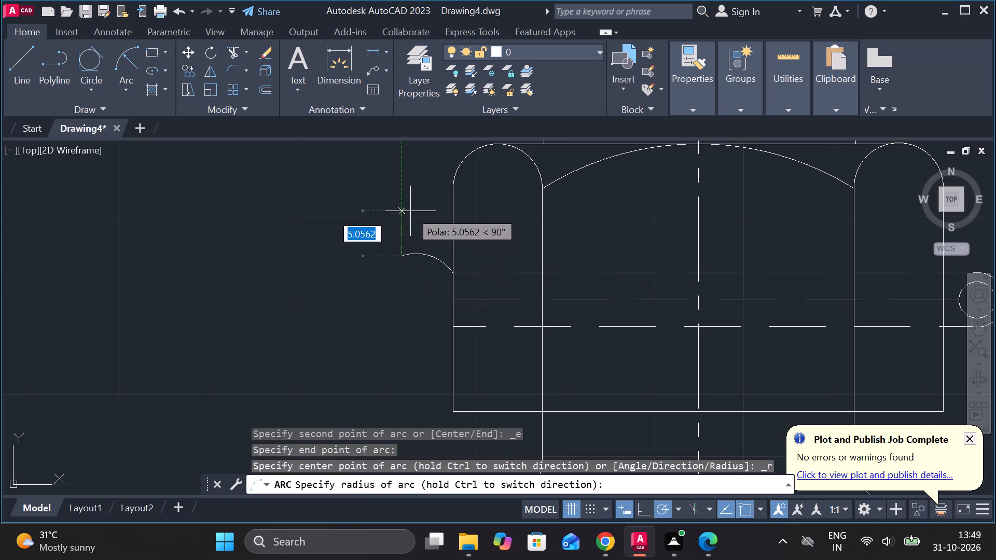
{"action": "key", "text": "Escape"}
Draw a three-point arc flaring outward from the nut's side edge through the end of the pin's upper hidden line.
{"action": "key", "text": "space"}
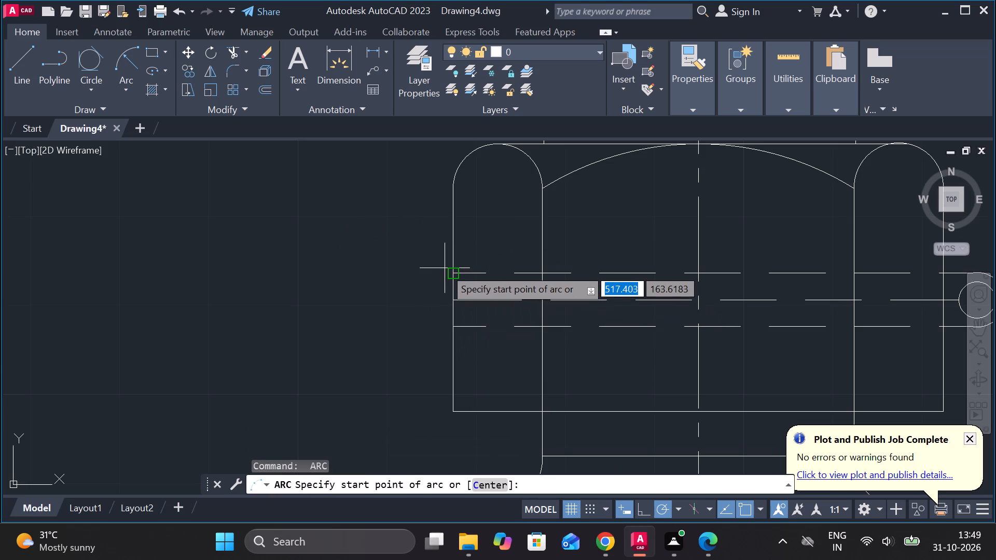
{"action": "left_click", "coordinate": [392, 247]}
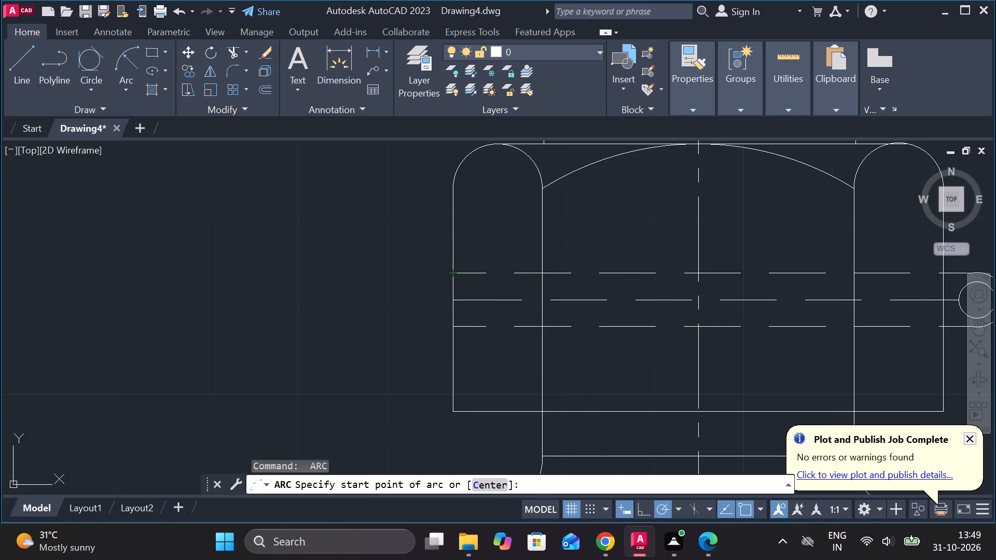
{"action": "left_click", "coordinate": [454, 275]}
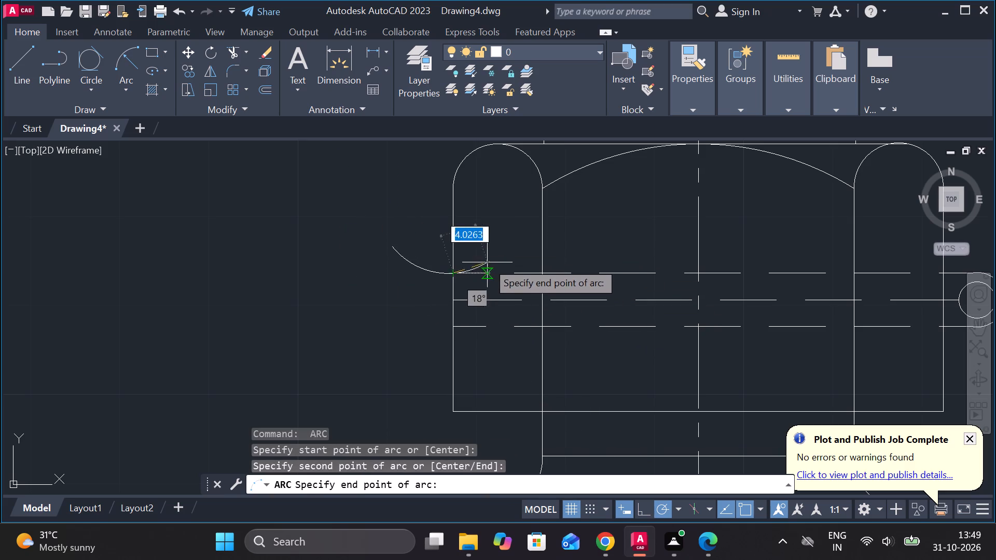
{"action": "left_click", "coordinate": [491, 271]}
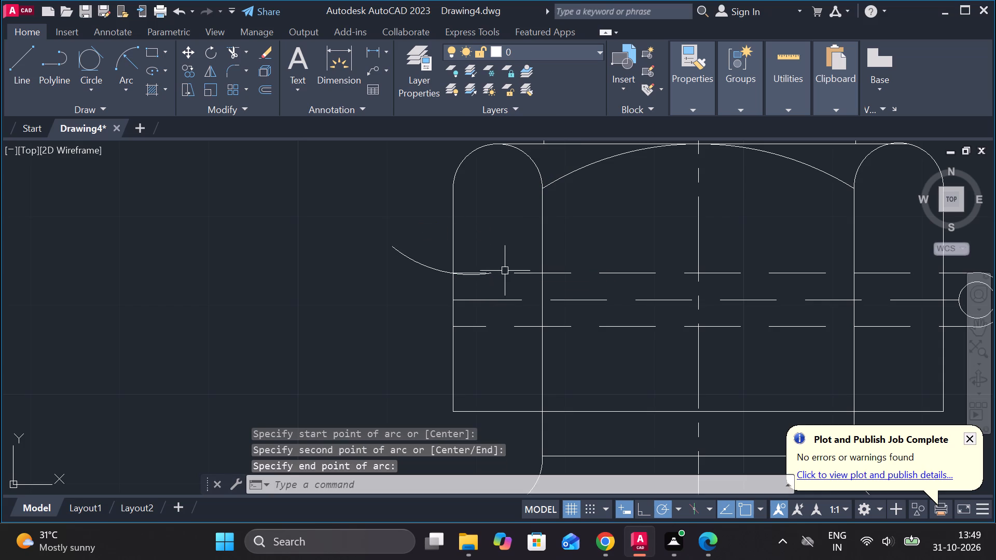
Trim the portion of the new arc that extends inside the nut's side edge.
{"action": "scroll", "coordinate": [472, 288], "scroll_direction": "up", "scroll_amount": 3}
{"action": "type", "text": "TR"}
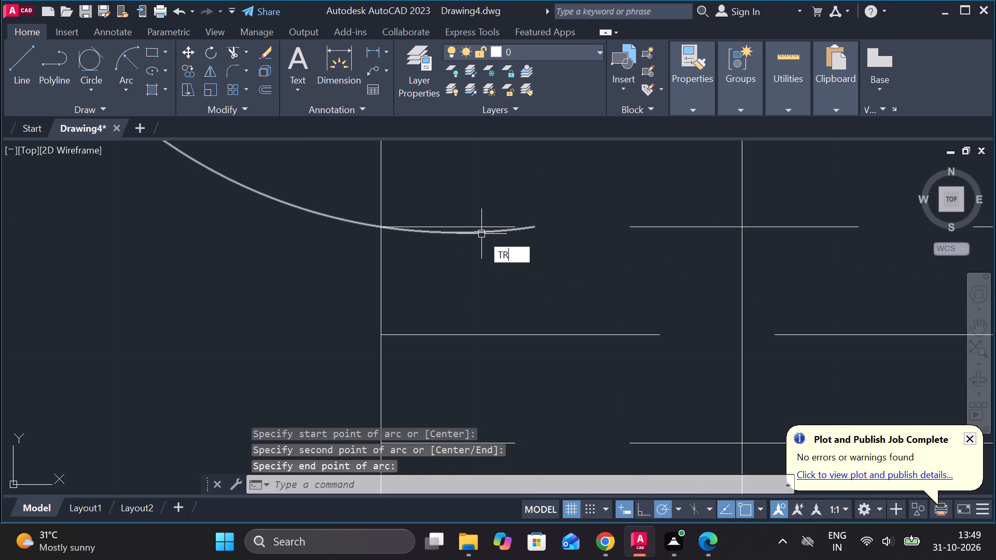
{"action": "key", "text": "space"}
{"action": "left_click", "coordinate": [447, 235]}
{"action": "scroll", "coordinate": [542, 250], "scroll_direction": "down", "scroll_amount": 2}
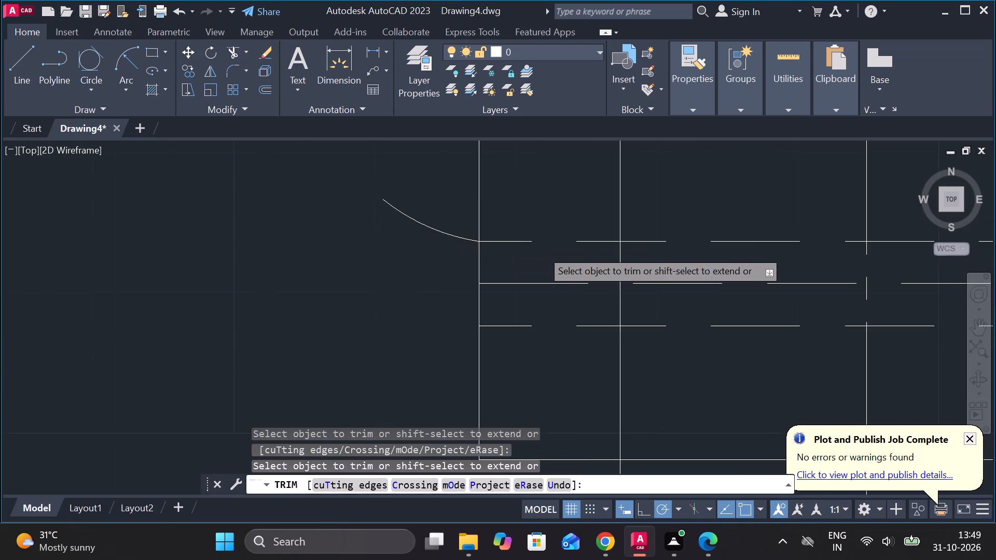
{"action": "key", "text": "Escape"}
Mirror the trimmed arc about the pin's horizontal centre line, keeping the source arc.
{"action": "left_click", "coordinate": [419, 230]}
{"action": "key", "text": "Escape"}
{"action": "left_click", "coordinate": [440, 229]}
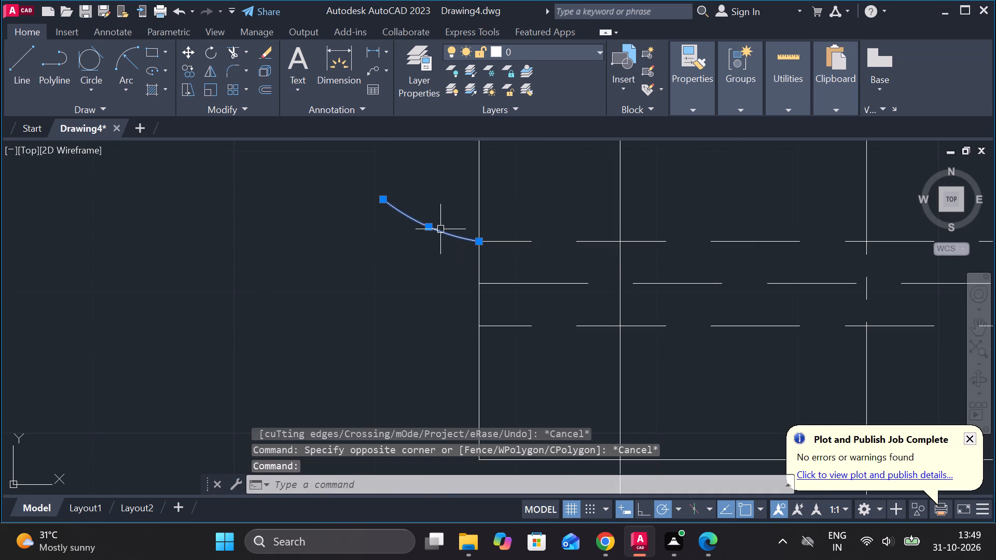
{"action": "type", "text": "MI"}
{"action": "key", "text": "Return"}
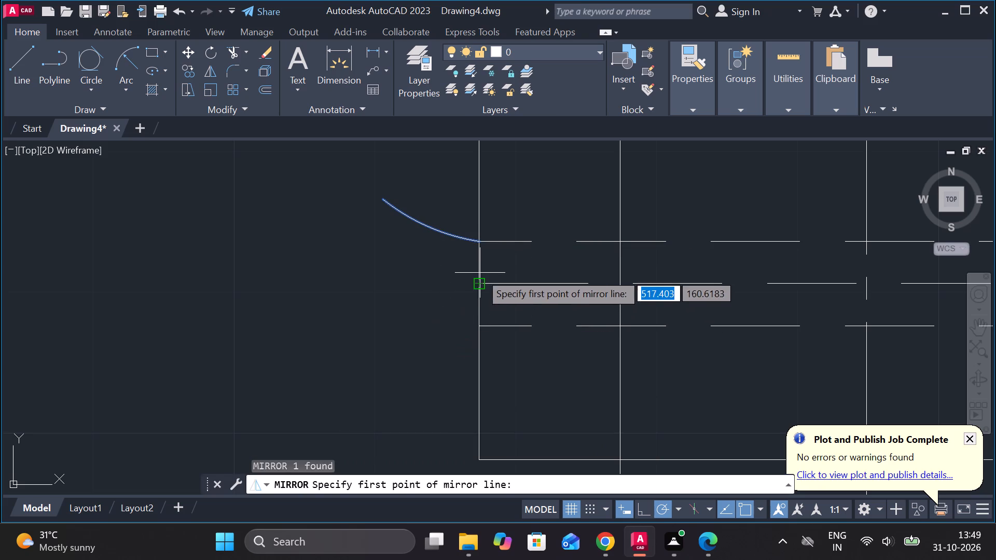
{"action": "left_click", "coordinate": [480, 275]}
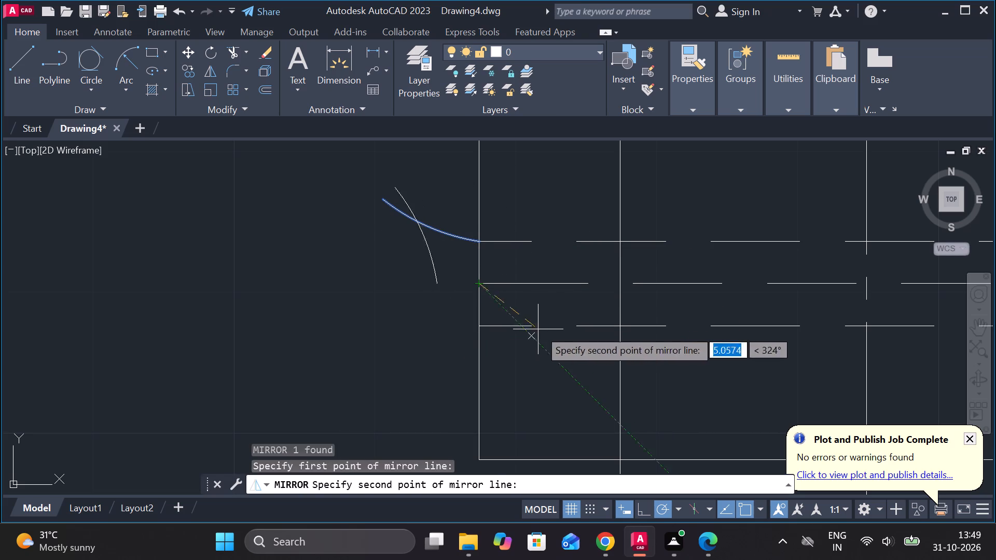
{"action": "left_click", "coordinate": [620, 283]}
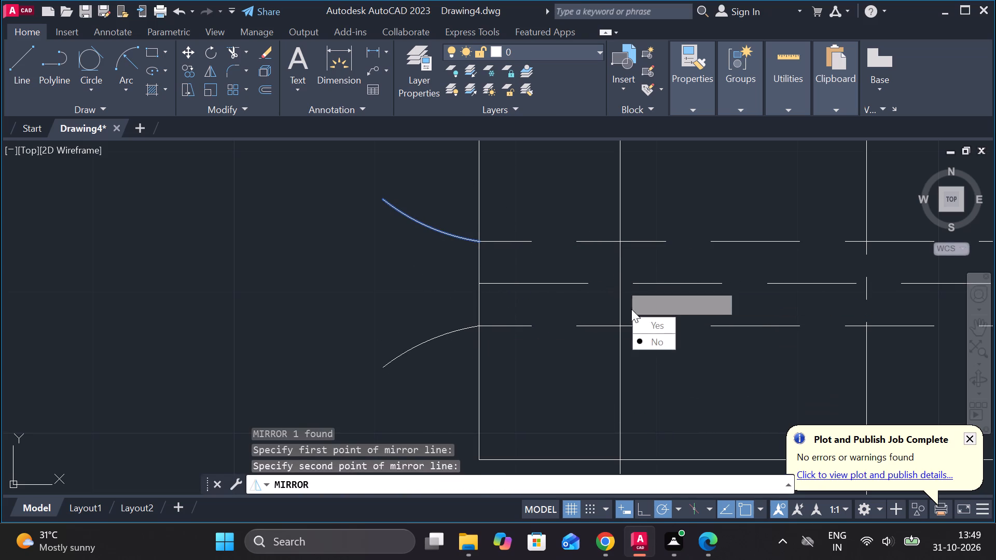
{"action": "left_click_drag", "start_coordinate": [646, 339], "coordinate": [620, 283]}
{"action": "key", "text": "Escape"}
Offset the lower and upper arcs inward through points near the pin's centre line at the nut edge.
{"action": "left_click", "coordinate": [400, 352]}
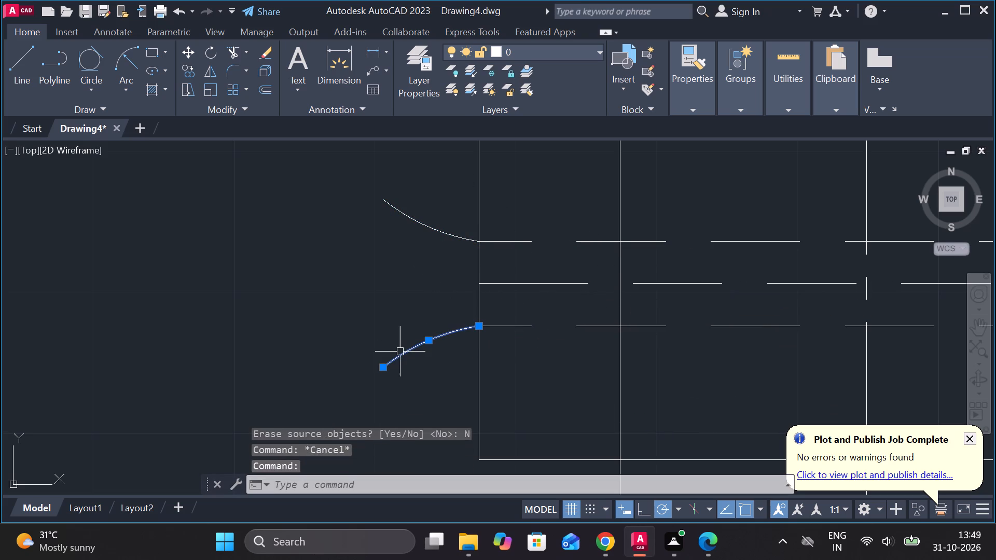
{"action": "key", "text": "o"}
{"action": "key", "text": "Return"}
{"action": "key", "text": "Return"}
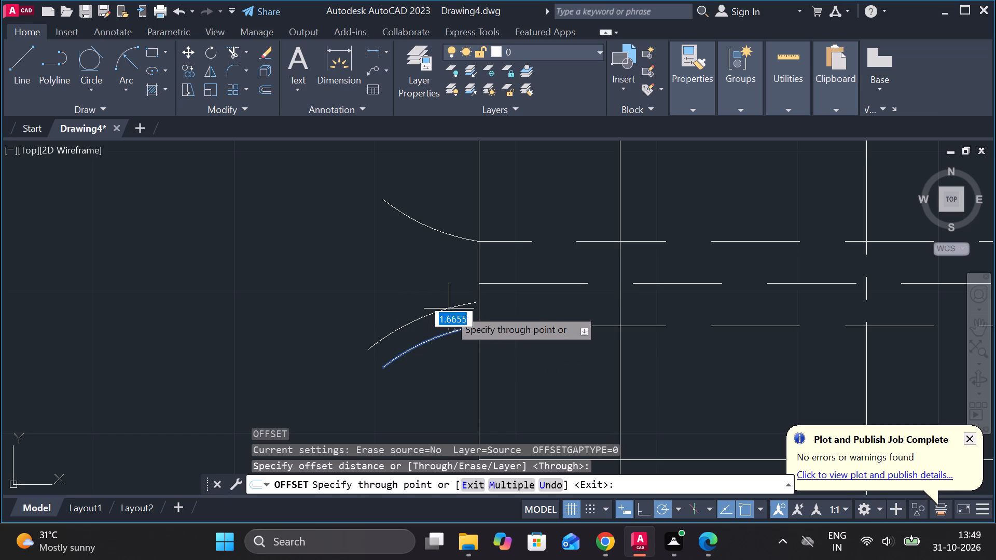
{"action": "left_click", "coordinate": [475, 282]}
{"action": "left_click", "coordinate": [398, 213]}
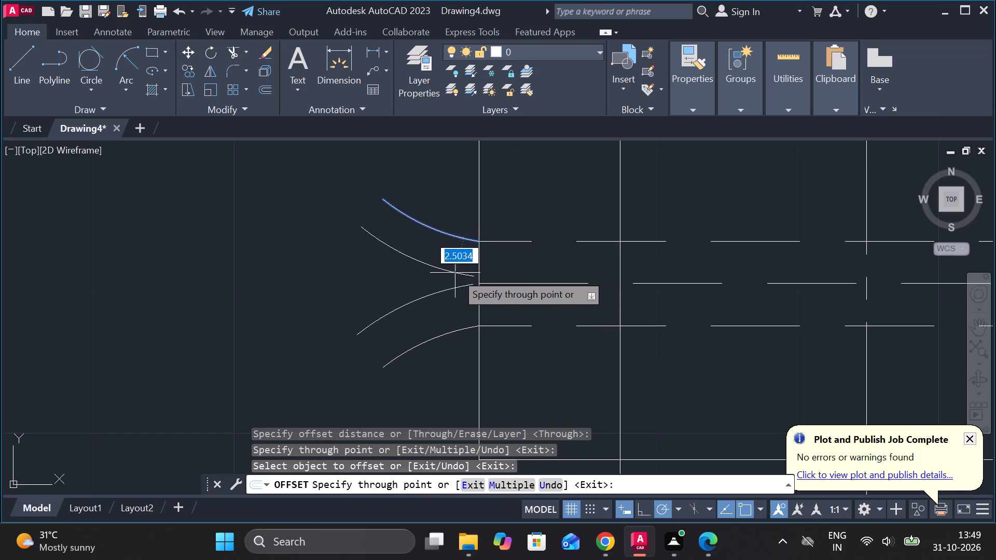
{"action": "left_click", "coordinate": [468, 284]}
{"action": "key", "text": "Escape"}
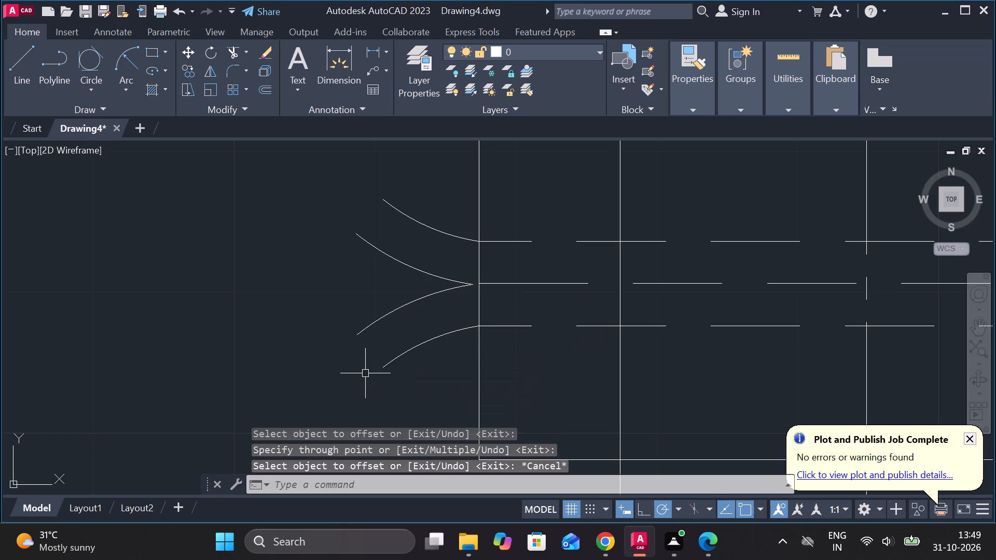
Close the outer ends of both cotter pin prongs with tangent Blend curves between each pair of arcs.
{"action": "scroll", "coordinate": [364, 367], "scroll_direction": "down", "scroll_amount": 1}
{"action": "scroll", "coordinate": [364, 367], "scroll_direction": "up", "scroll_amount": 2}
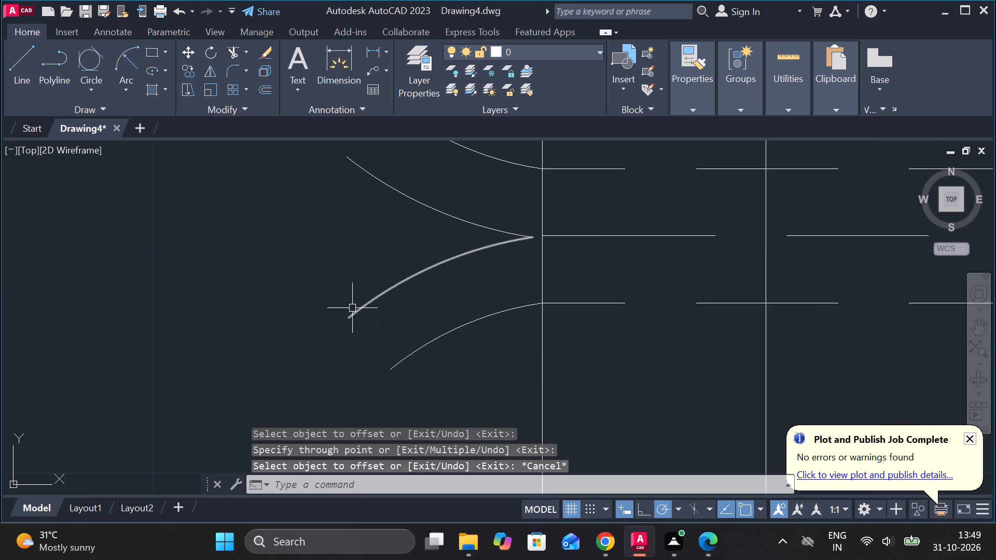
{"action": "key", "text": "b"}
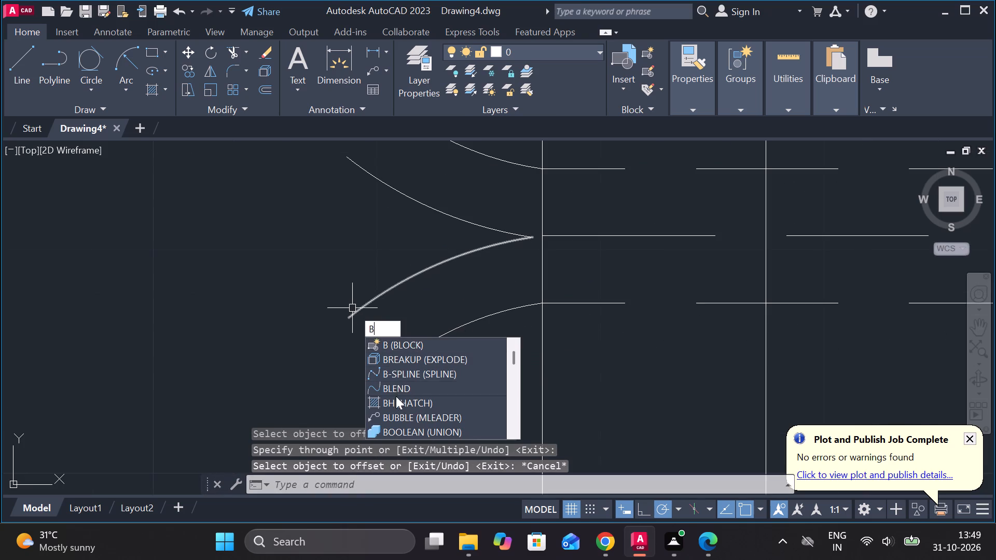
{"action": "left_click", "coordinate": [393, 388]}
{"action": "left_click", "coordinate": [348, 317]}
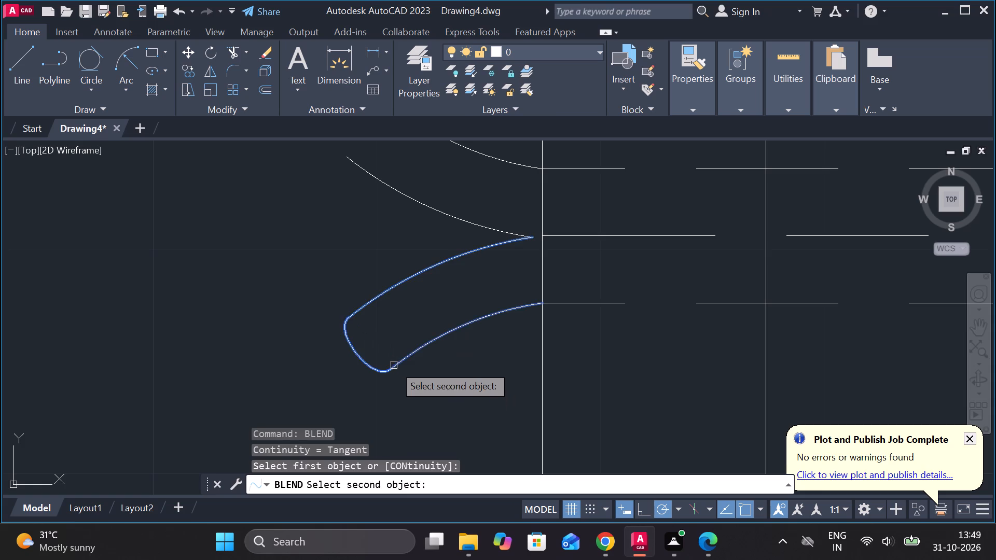
{"action": "left_click", "coordinate": [394, 365]}
{"action": "scroll", "coordinate": [339, 282], "scroll_direction": "down", "scroll_amount": 2}
{"action": "key", "text": "space"}
{"action": "left_click", "coordinate": [354, 244]}
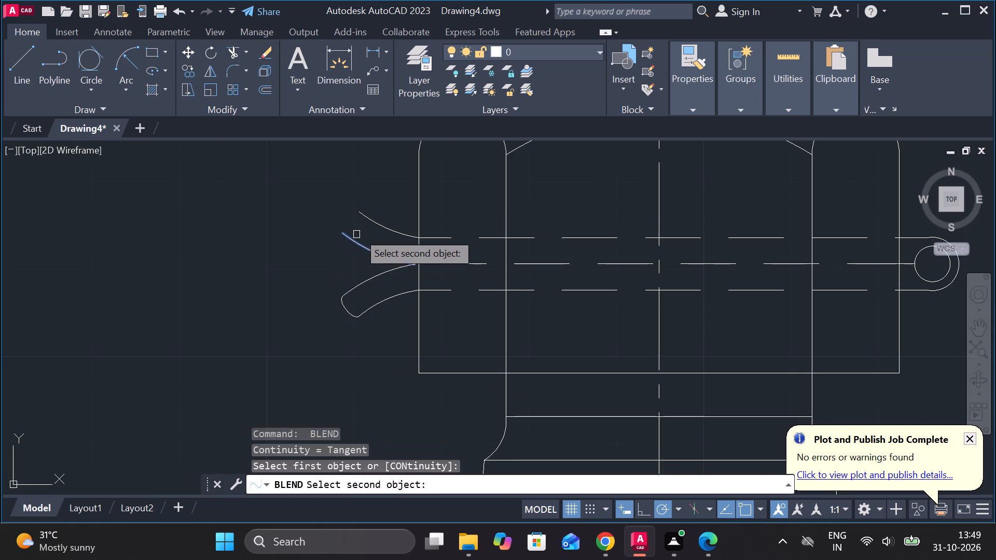
{"action": "left_click", "coordinate": [363, 217]}
Add a centerline between the two vertical sides of the small plug head left of the nut in the hatched piston section.
{"action": "scroll", "coordinate": [413, 229], "scroll_direction": "down", "scroll_amount": 2}
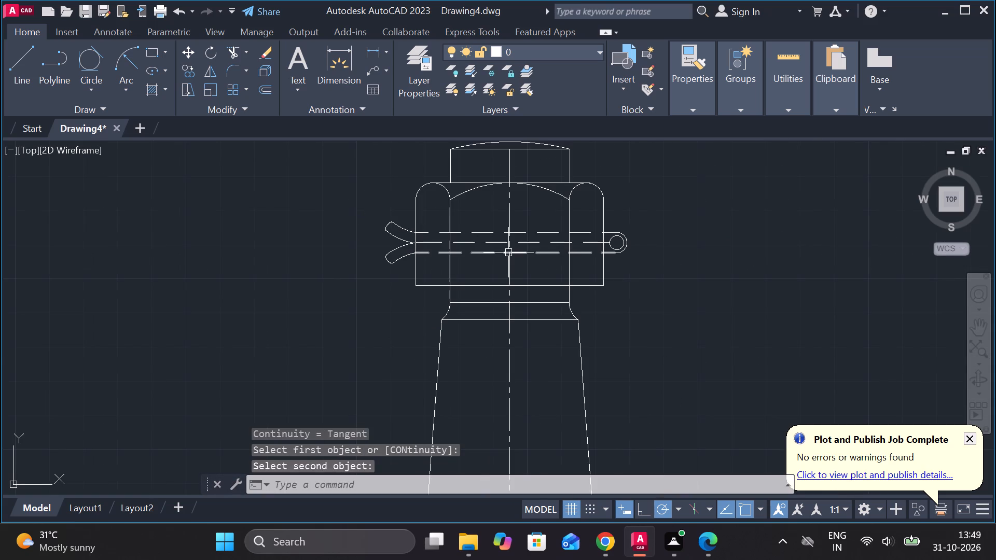
{"action": "scroll", "coordinate": [670, 266], "scroll_direction": "down", "scroll_amount": 1}
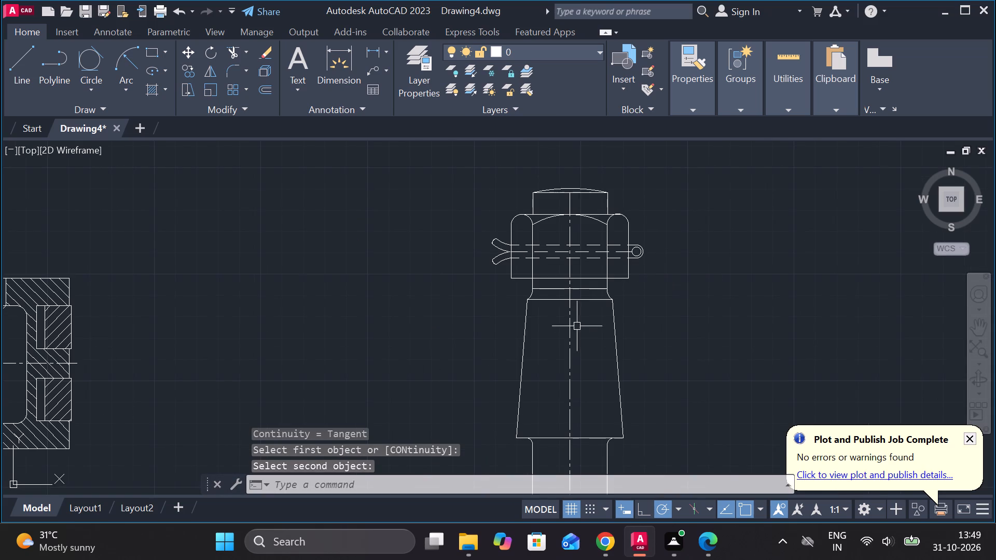
{"action": "scroll", "coordinate": [353, 332], "scroll_direction": "down", "scroll_amount": 1}
{"action": "middle_click_drag", "start_coordinate": [354, 332], "coordinate": [947, 325]}
{"action": "middle_click_drag", "start_coordinate": [873, 309], "coordinate": [721, 301]}
{"action": "scroll", "coordinate": [718, 356], "scroll_direction": "up", "scroll_amount": 1}
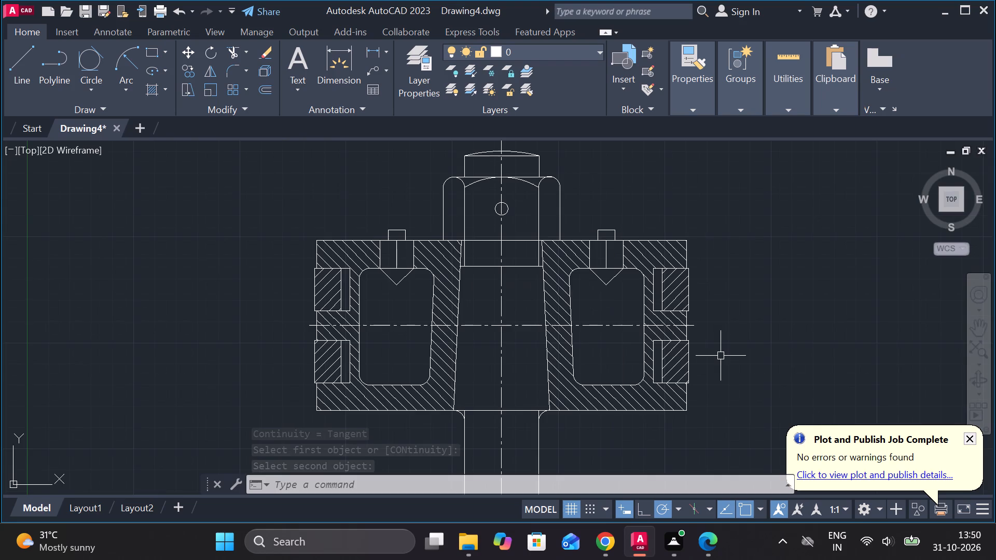
{"action": "middle_click_drag", "start_coordinate": [712, 356], "coordinate": [448, 221]}
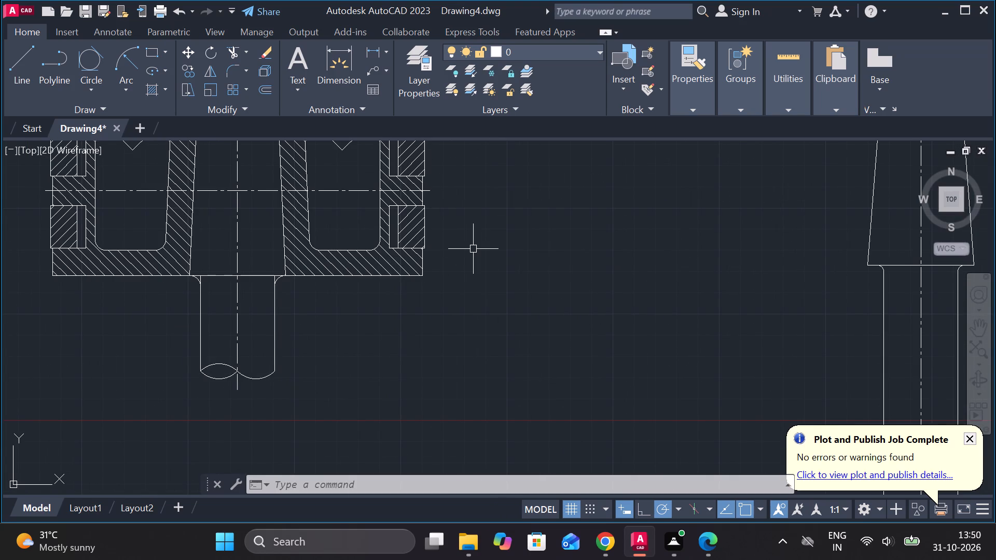
{"action": "middle_click_drag", "start_coordinate": [421, 206], "coordinate": [499, 310]}
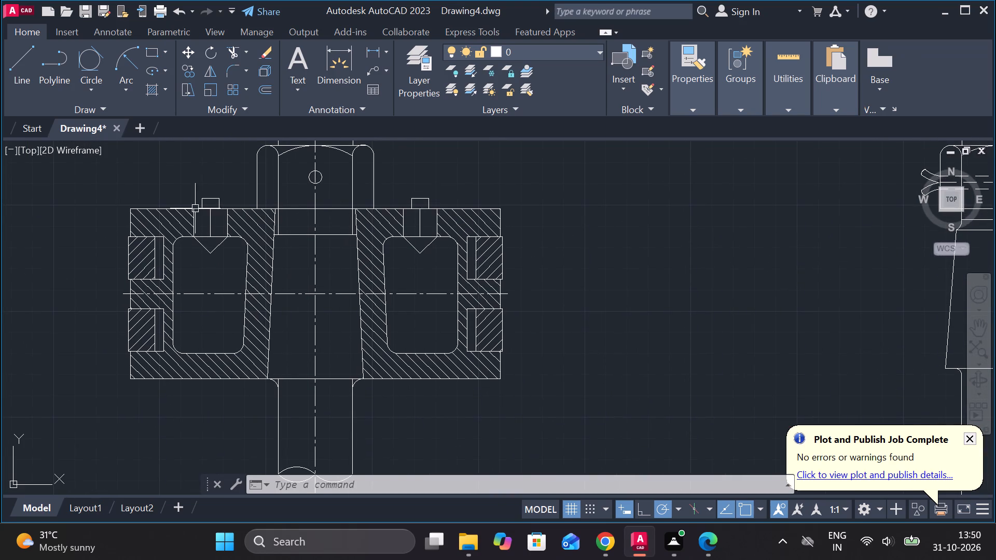
{"action": "middle_click_drag", "start_coordinate": [200, 208], "coordinate": [246, 225]}
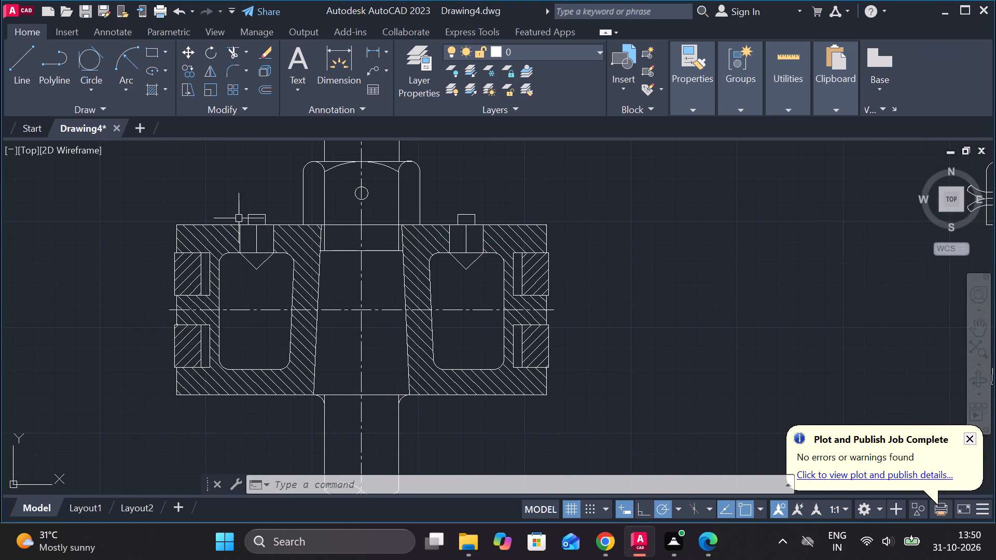
{"action": "scroll", "coordinate": [237, 217], "scroll_direction": "up", "scroll_amount": 1}
{"action": "type", "text": "CE"}
{"action": "left_click", "coordinate": [361, 260]}
{"action": "scroll", "coordinate": [255, 231], "scroll_direction": "up", "scroll_amount": 2}
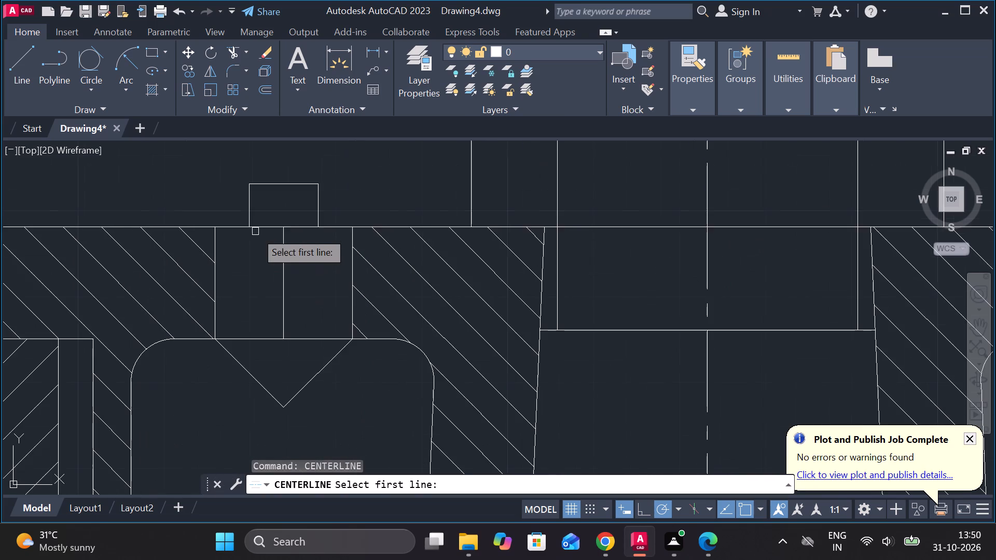
{"action": "left_click", "coordinate": [252, 207]}
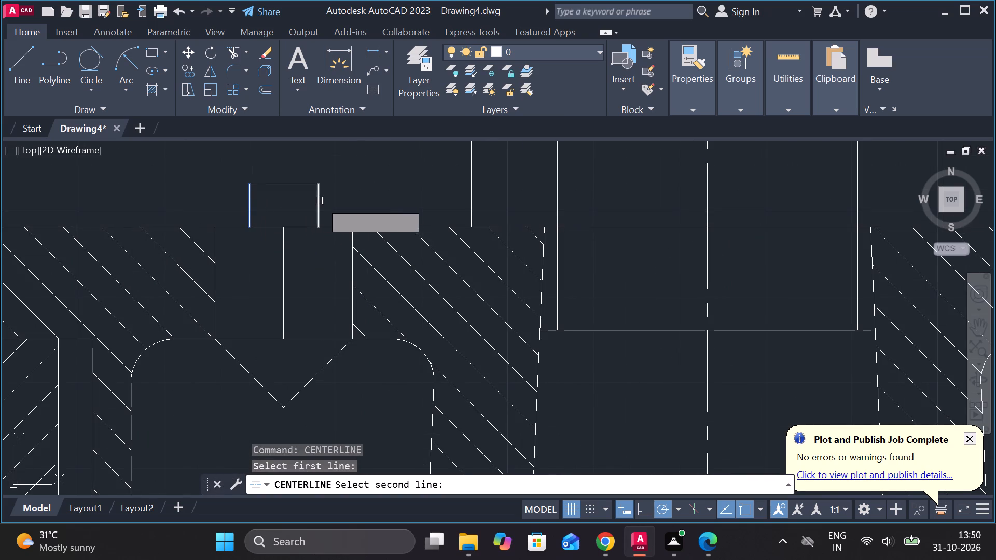
{"action": "left_click", "coordinate": [320, 201]}
{"action": "key", "text": "Escape"}
Erase the old solid vertical middle line inside the plug hole below the small head.
{"action": "left_click", "coordinate": [285, 191]}
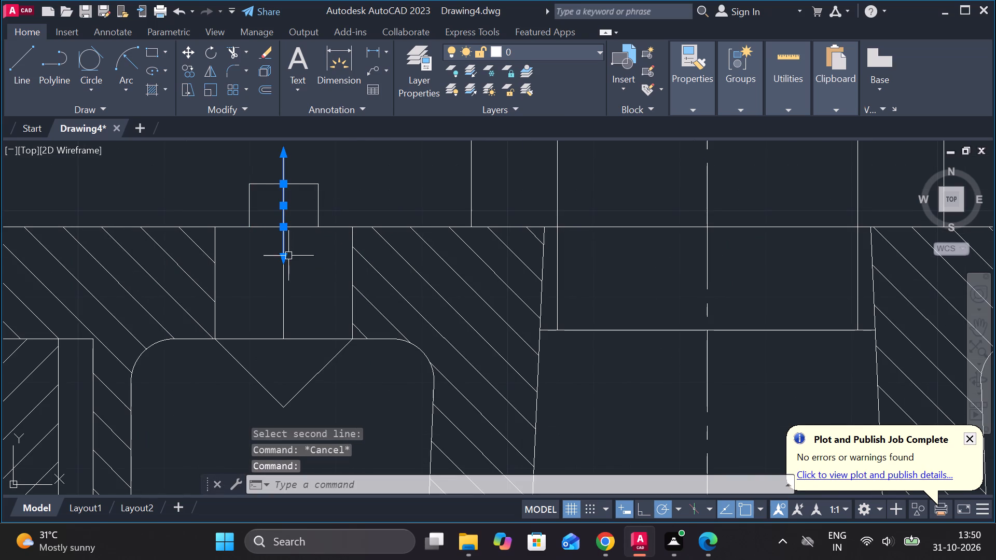
{"action": "key", "text": "Escape"}
{"action": "left_click", "coordinate": [276, 307]}
{"action": "left_click", "coordinate": [287, 305]}
{"action": "left_click", "coordinate": [284, 298]}
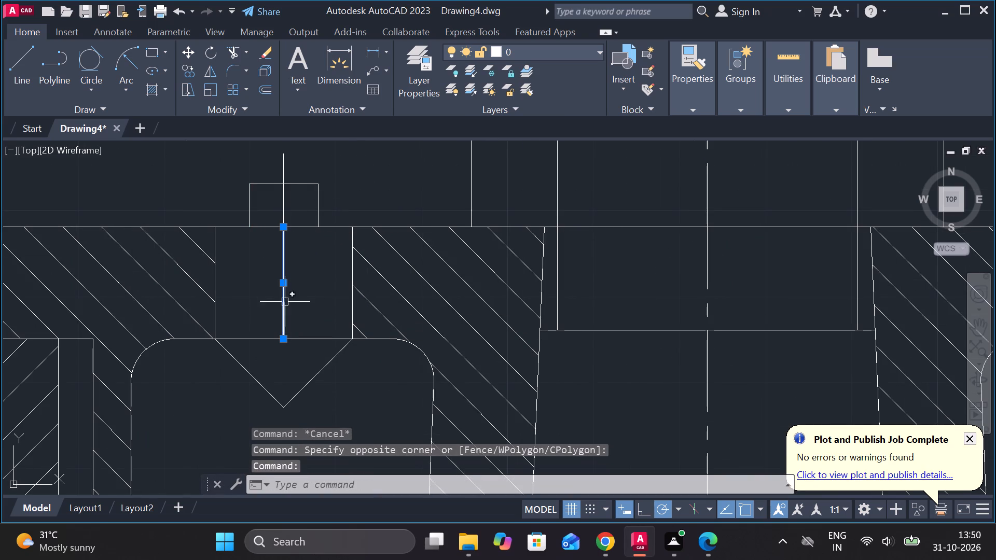
{"action": "type", "text": "E"}
{"action": "key", "text": "space"}
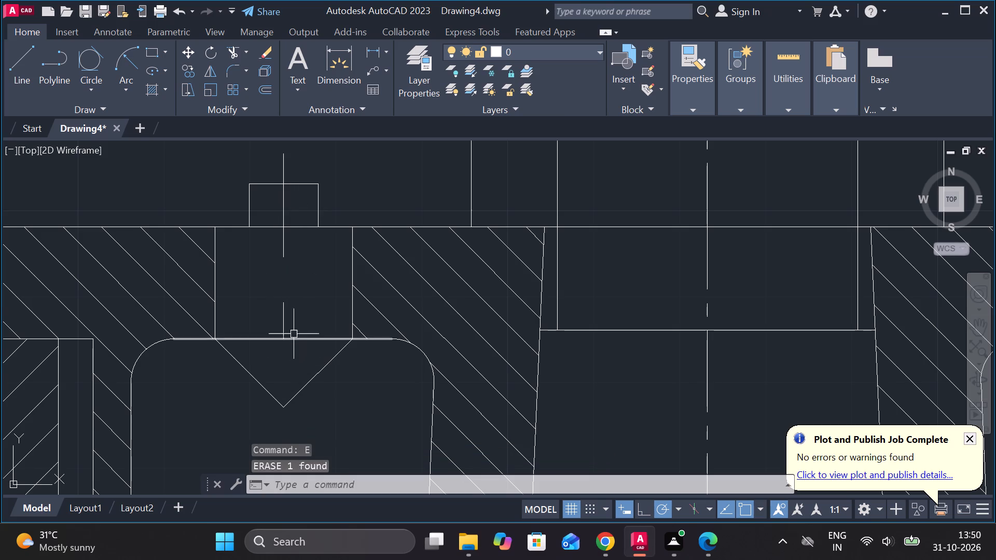
Erase the remaining short solid middle line piece at the bottom of the plug hole left of the nut.
{"action": "left_click", "coordinate": [285, 324]}
{"action": "type", "text": "E"}
{"action": "key", "text": "space"}
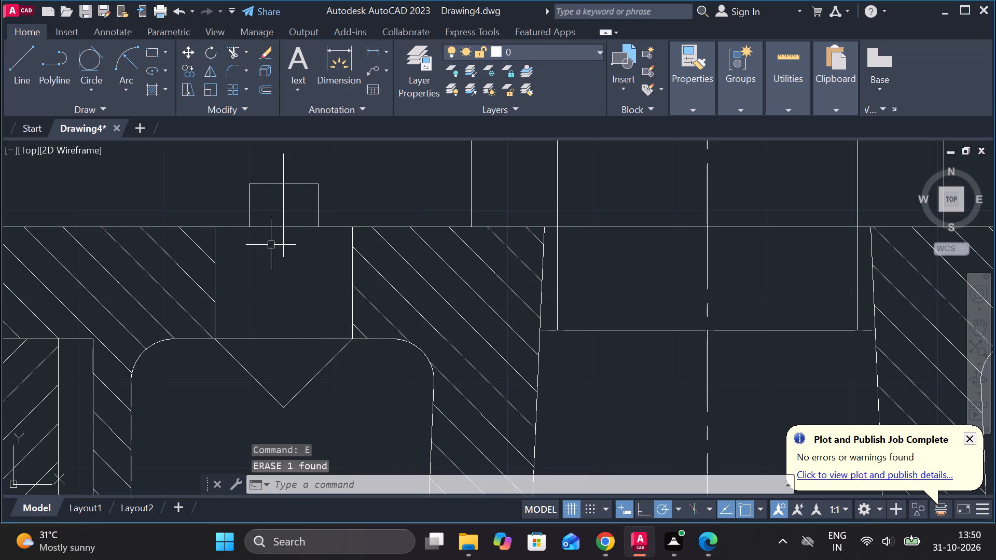
Stretch the lower end of the left plug's centerline down through the hole to just below the cone tip.
{"action": "left_click", "coordinate": [280, 241]}
{"action": "left_click", "coordinate": [282, 258]}
{"action": "middle_click_drag", "start_coordinate": [305, 392], "coordinate": [316, 341]}
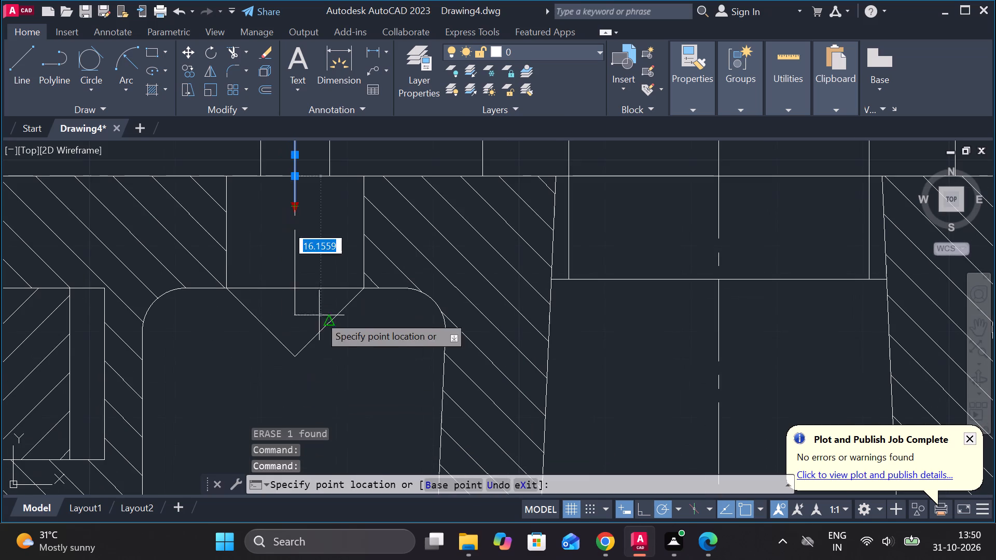
{"action": "left_click", "coordinate": [308, 408]}
{"action": "key", "text": "Escape"}
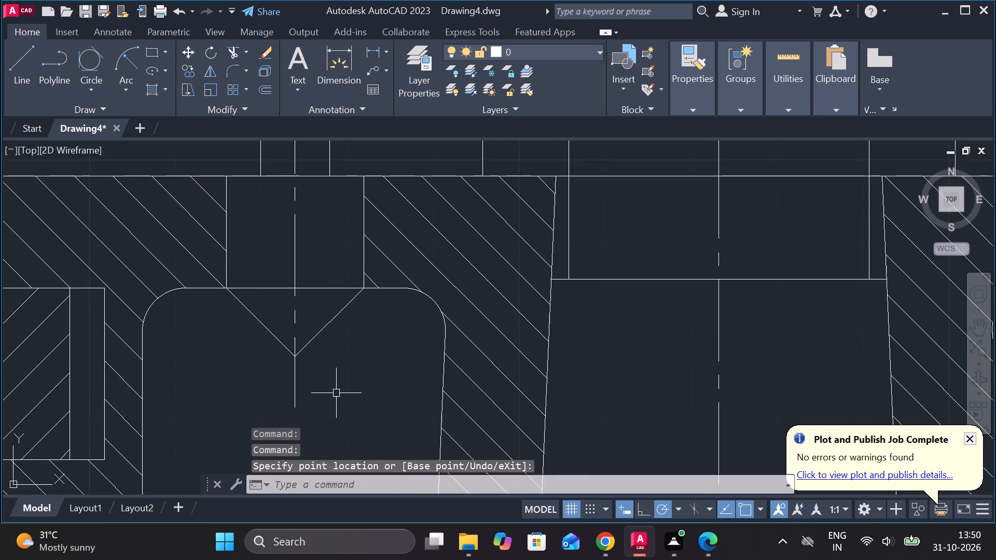
Erase both solid vertical middle line pieces inside the plug hole on the right side of the piston.
{"action": "scroll", "coordinate": [374, 395], "scroll_direction": "down", "scroll_amount": 2}
{"action": "middle_click_drag", "start_coordinate": [668, 340], "coordinate": [633, 341]}
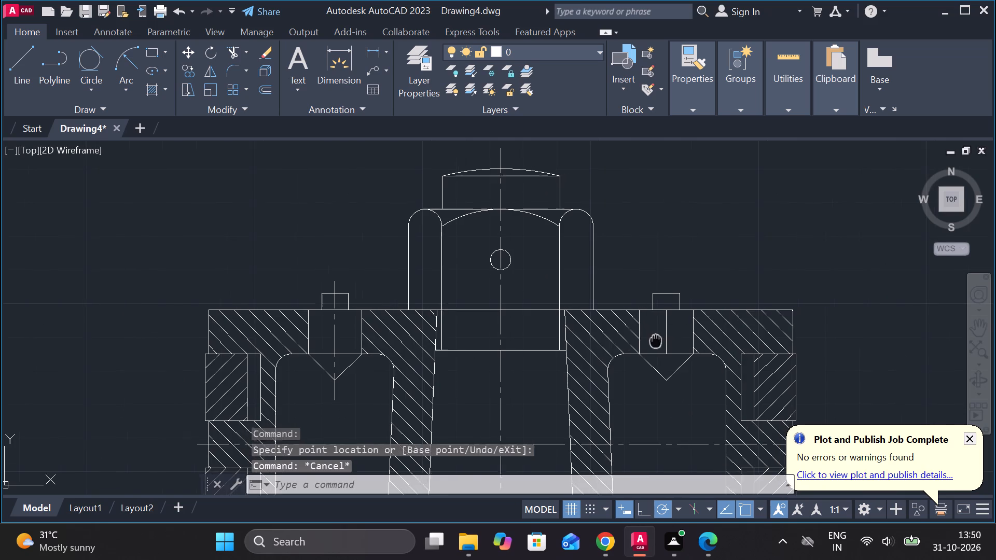
{"action": "middle_click_drag", "start_coordinate": [633, 341], "coordinate": [579, 334]}
{"action": "left_click", "coordinate": [585, 326]}
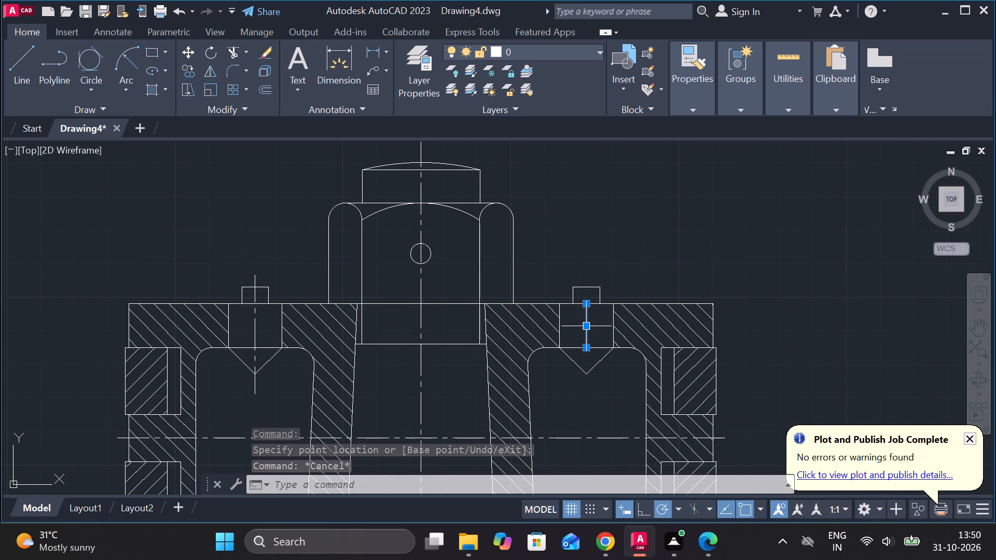
{"action": "type", "text": "E"}
{"action": "key", "text": "space"}
{"action": "left_click", "coordinate": [583, 337]}
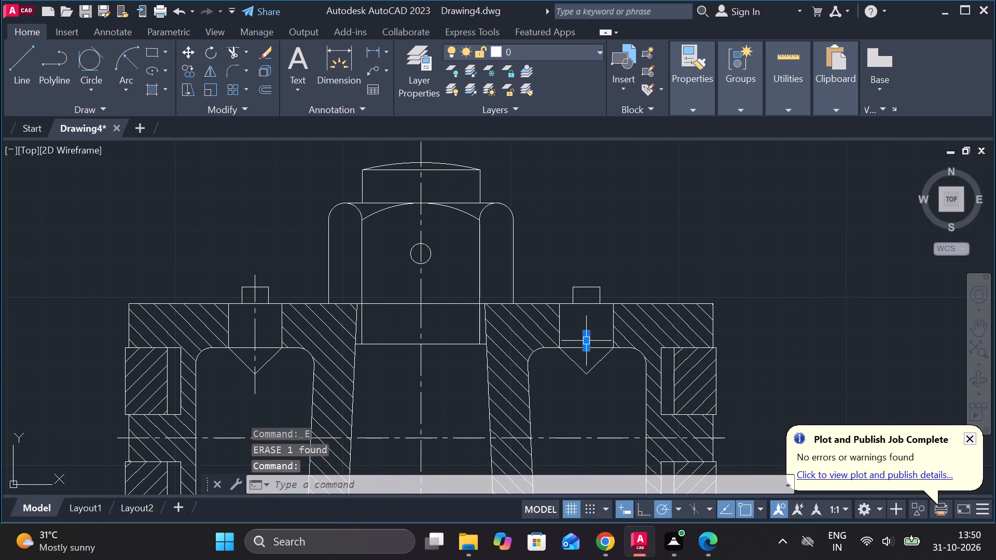
{"action": "type", "text": "E"}
{"action": "key", "text": "space"}
Add a centerline between the two vertical sides of the small plug head right of the nut.
{"action": "type", "text": "CEN"}
{"action": "left_click", "coordinate": [645, 341]}
{"action": "scroll", "coordinate": [579, 317], "scroll_direction": "up", "scroll_amount": 3}
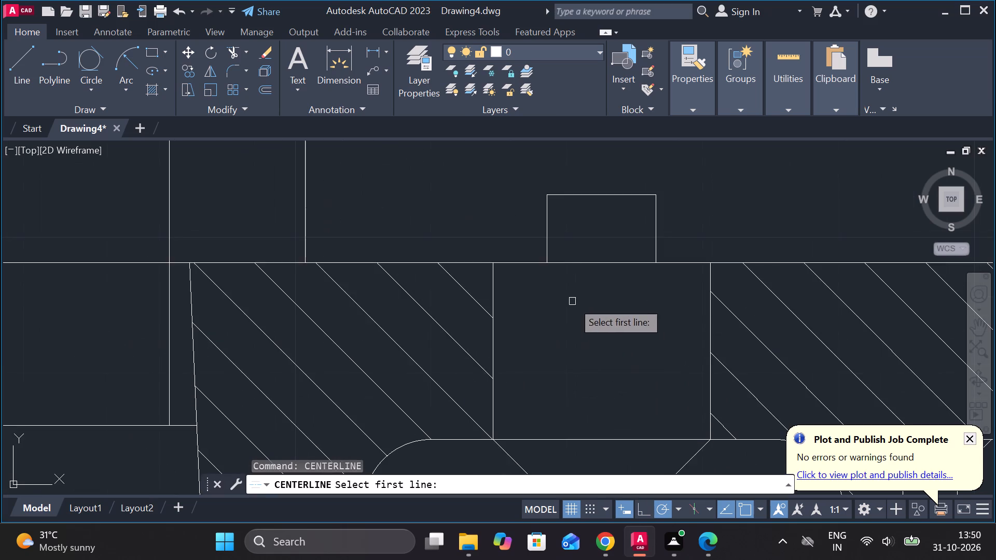
{"action": "left_click", "coordinate": [543, 227]}
{"action": "left_click", "coordinate": [547, 220]}
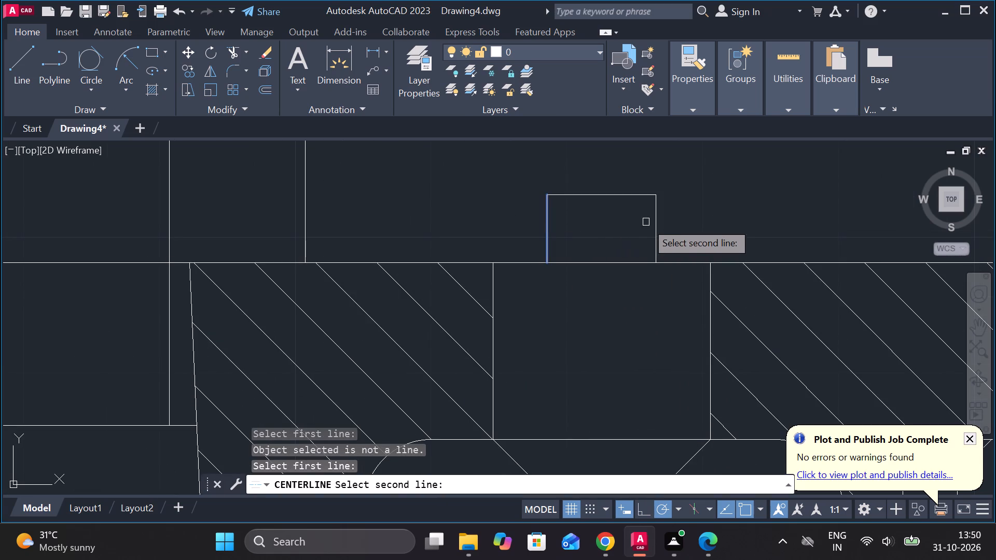
{"action": "left_click", "coordinate": [657, 220]}
{"action": "key", "text": "Escape"}
Stretch the lower end of the right plug's centerline down through the hole to below the cone tip.
{"action": "left_click", "coordinate": [599, 231]}
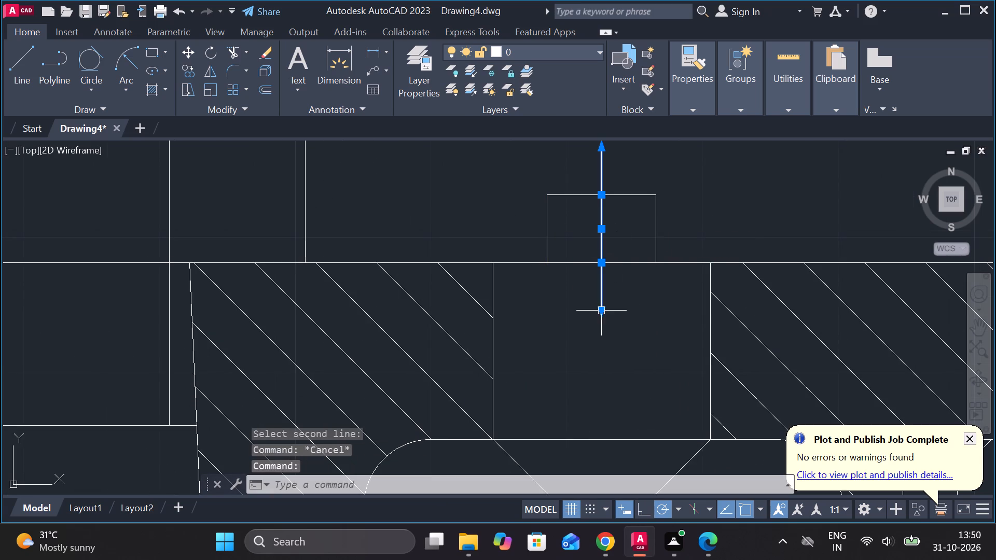
{"action": "left_click", "coordinate": [601, 306]}
{"action": "scroll", "coordinate": [600, 306], "scroll_direction": "down", "scroll_amount": 4}
{"action": "left_click", "coordinate": [601, 307]}
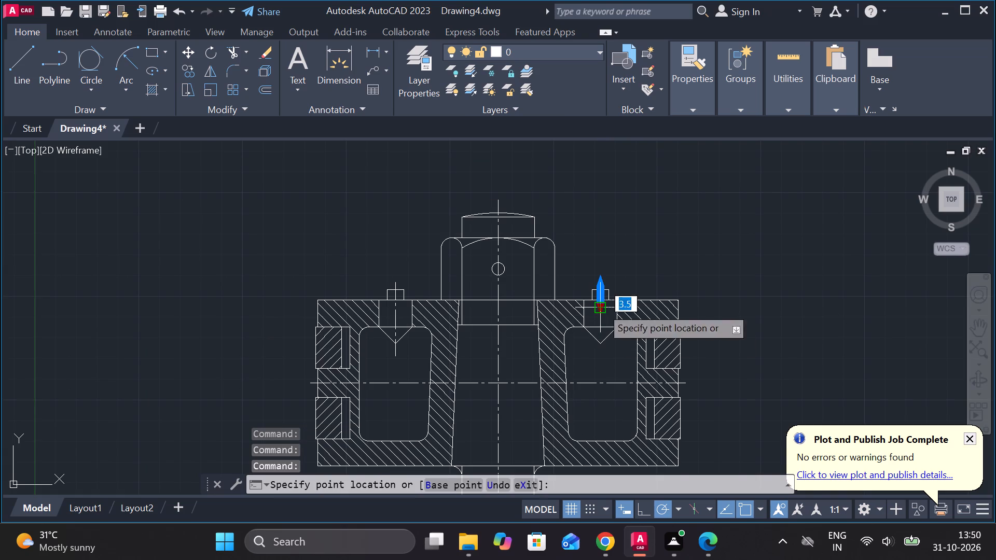
{"action": "scroll", "coordinate": [607, 384], "scroll_direction": "up", "scroll_amount": 3}
{"action": "left_click", "coordinate": [607, 343]}
{"action": "key", "text": "Escape"}
{"action": "scroll", "coordinate": [613, 339], "scroll_direction": "down", "scroll_amount": 2}
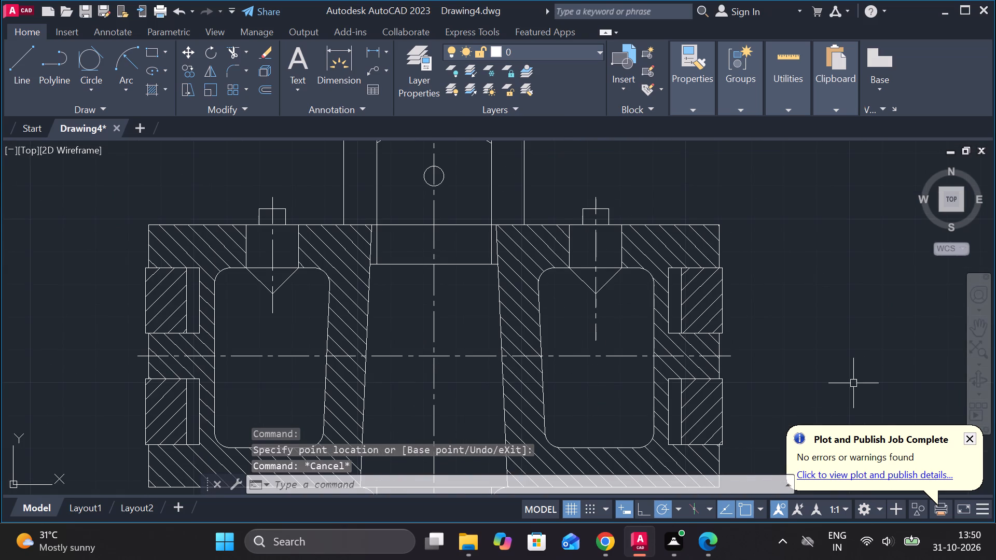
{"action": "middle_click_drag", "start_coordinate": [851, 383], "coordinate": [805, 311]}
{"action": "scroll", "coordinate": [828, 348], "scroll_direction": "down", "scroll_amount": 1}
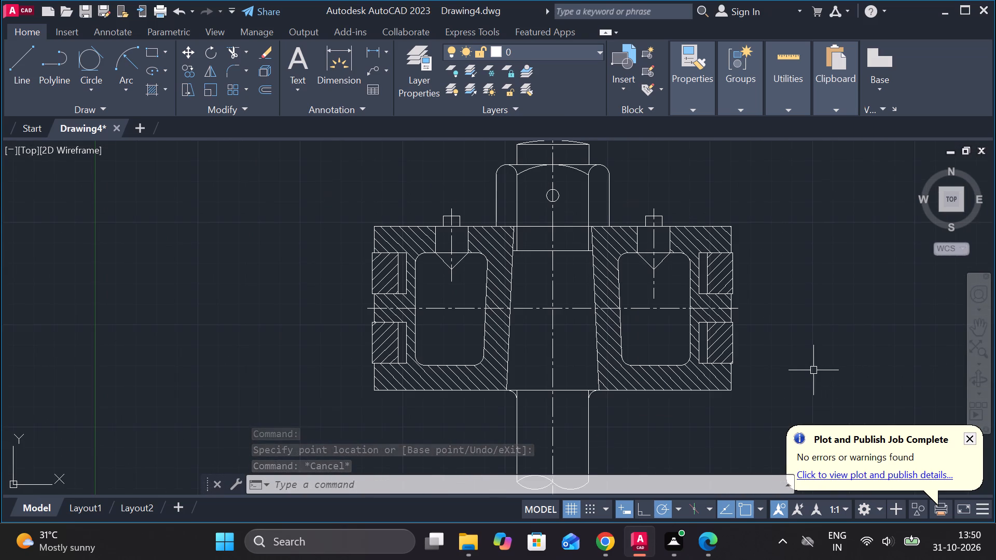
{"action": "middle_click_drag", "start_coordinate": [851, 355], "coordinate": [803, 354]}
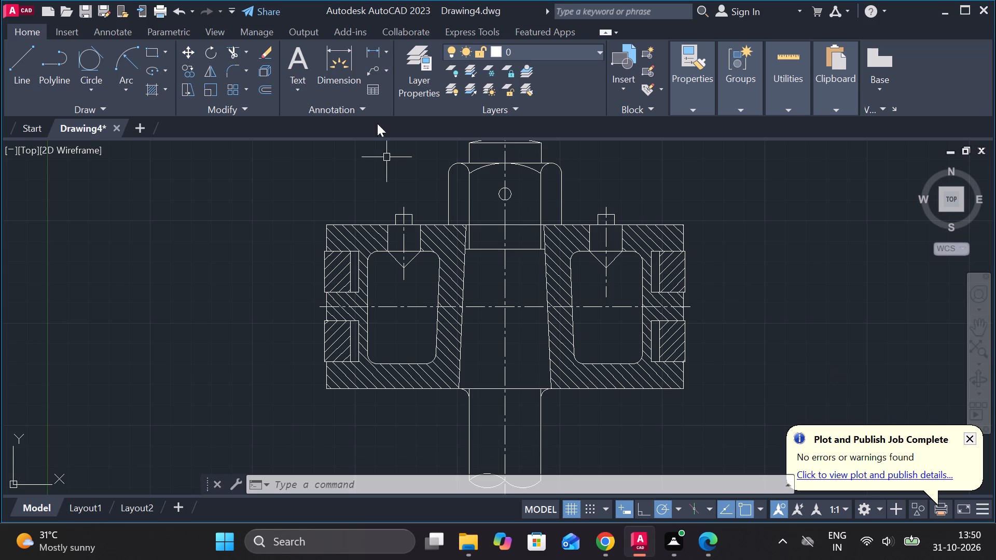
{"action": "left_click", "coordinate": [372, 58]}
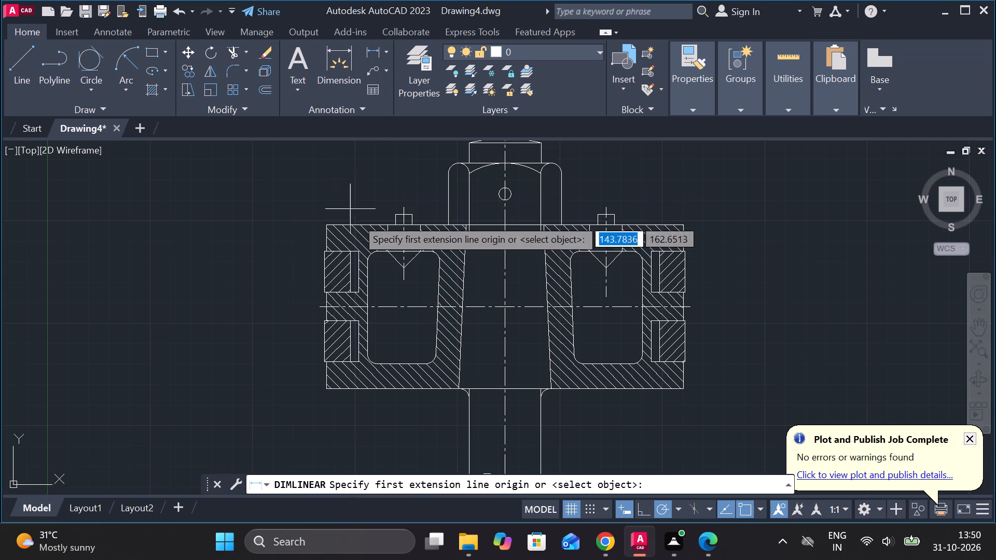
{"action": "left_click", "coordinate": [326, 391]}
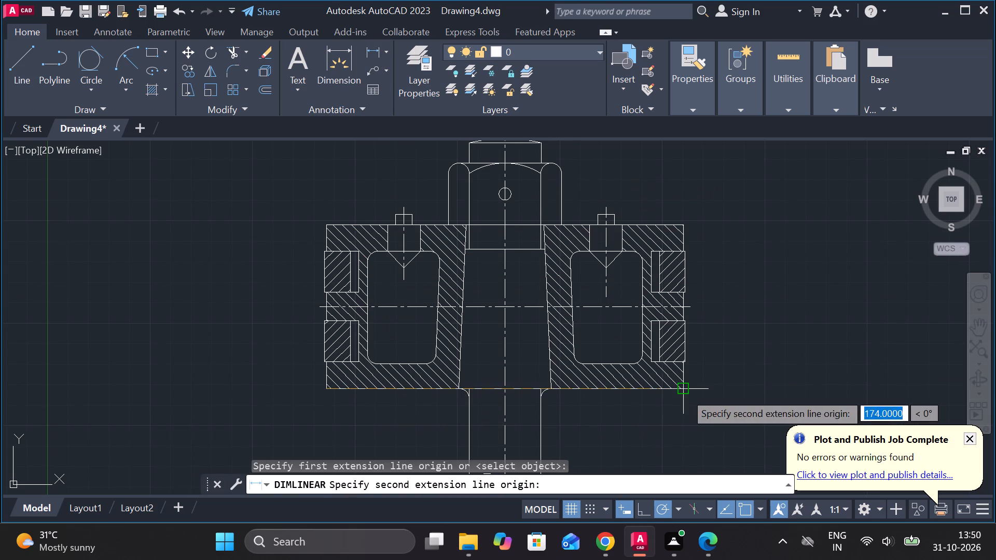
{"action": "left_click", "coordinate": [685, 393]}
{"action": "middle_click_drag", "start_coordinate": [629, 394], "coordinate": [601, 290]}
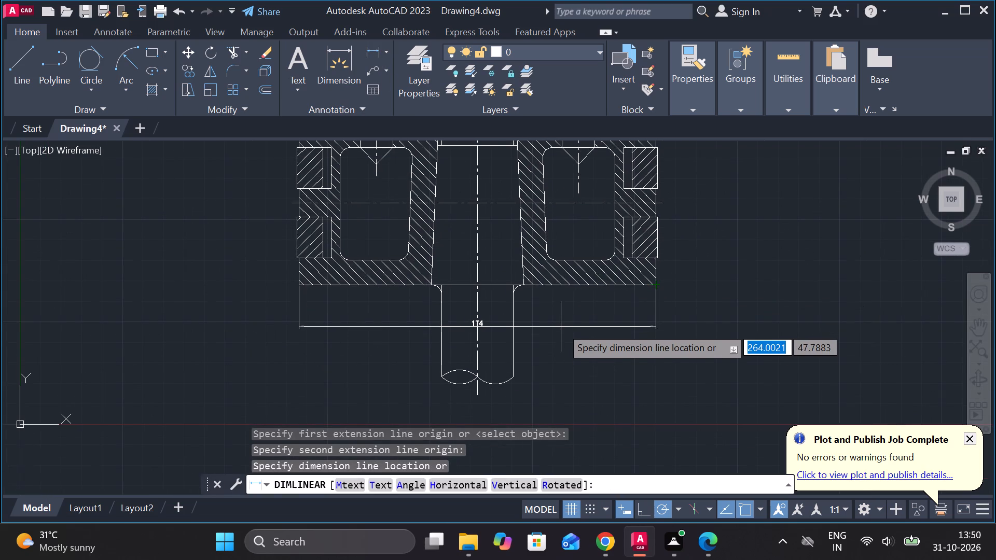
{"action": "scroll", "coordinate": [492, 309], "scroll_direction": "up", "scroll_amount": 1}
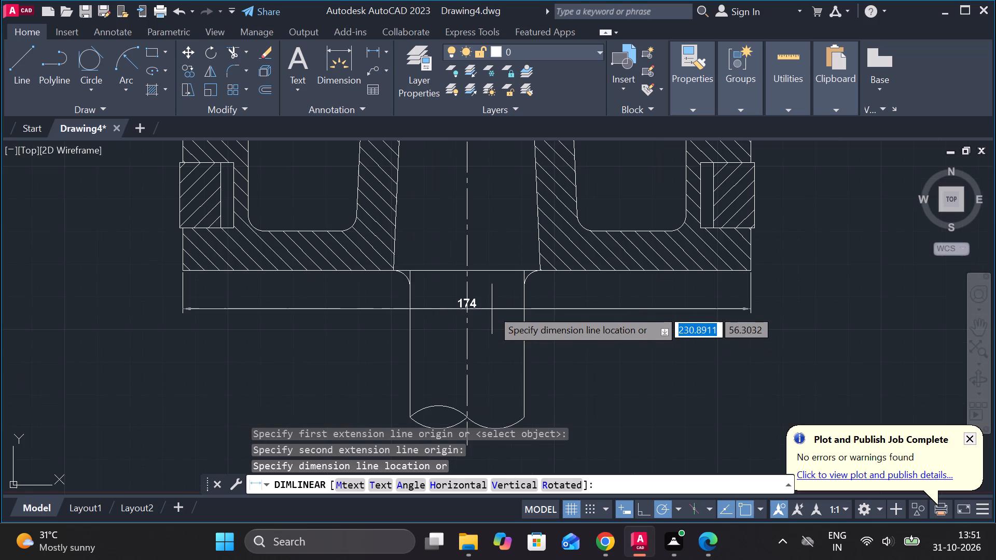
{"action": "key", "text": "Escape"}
Add a horizontal linear dimension between the outer bottom corners of the lower piston rings, placed across the rod below the piston.
{"action": "middle_click_drag", "start_coordinate": [488, 309], "coordinate": [550, 424]}
{"action": "key", "text": "space"}
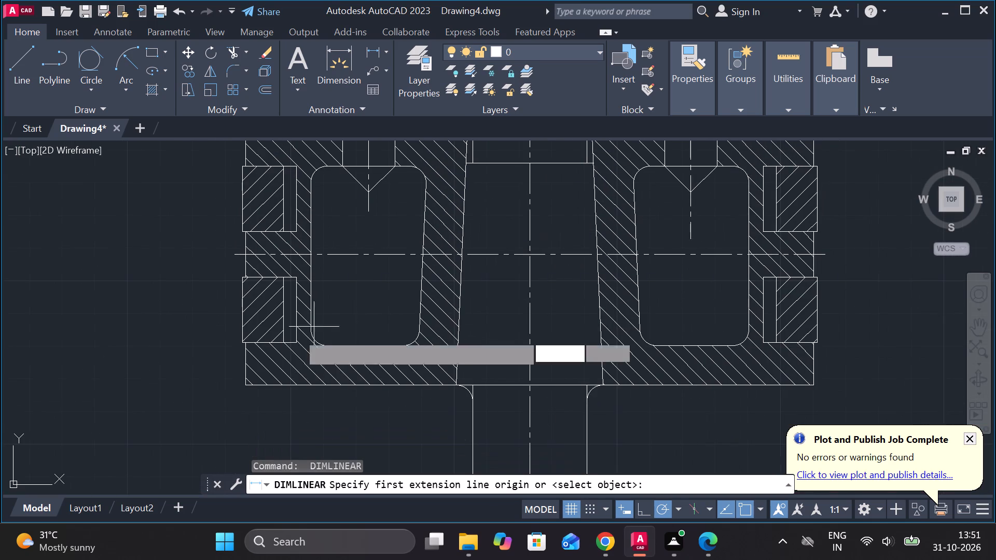
{"action": "scroll", "coordinate": [247, 326], "scroll_direction": "up", "scroll_amount": 1}
{"action": "middle_click_drag", "start_coordinate": [274, 330], "coordinate": [566, 268]}
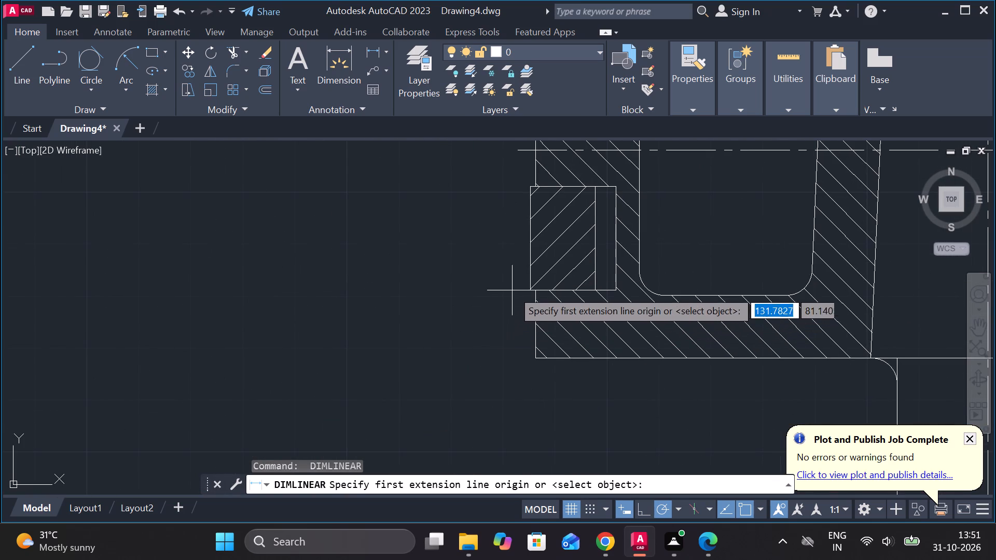
{"action": "left_click", "coordinate": [533, 287]}
{"action": "scroll", "coordinate": [524, 286], "scroll_direction": "down", "scroll_amount": 3}
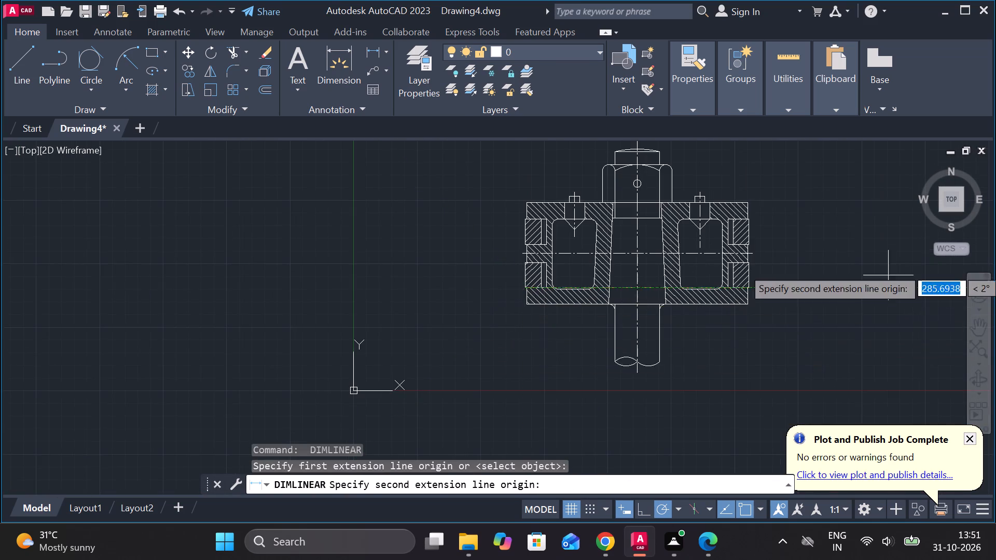
{"action": "scroll", "coordinate": [843, 258], "scroll_direction": "up", "scroll_amount": 3}
{"action": "left_click", "coordinate": [450, 380]}
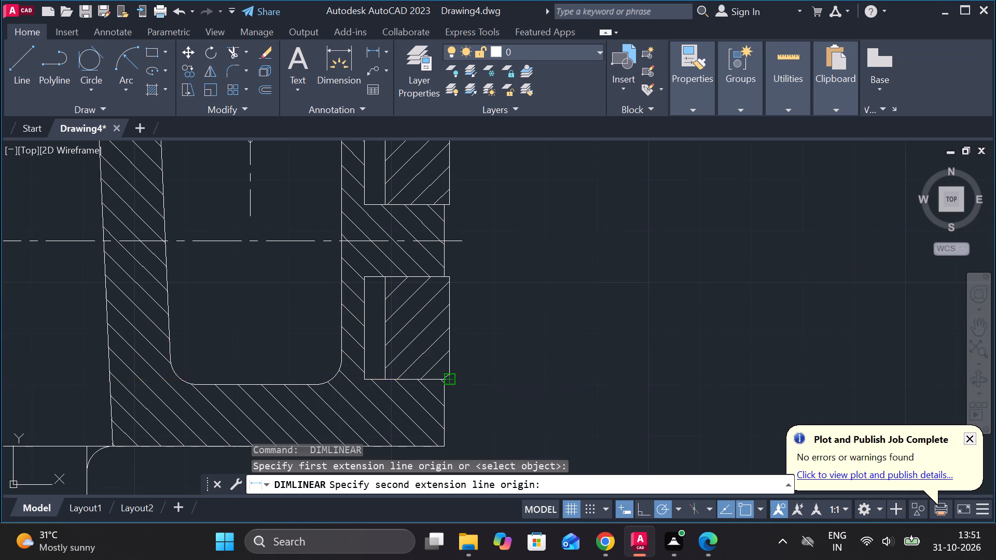
{"action": "middle_click_drag", "start_coordinate": [462, 368], "coordinate": [509, 299]}
{"action": "scroll", "coordinate": [532, 319], "scroll_direction": "down", "scroll_amount": 2}
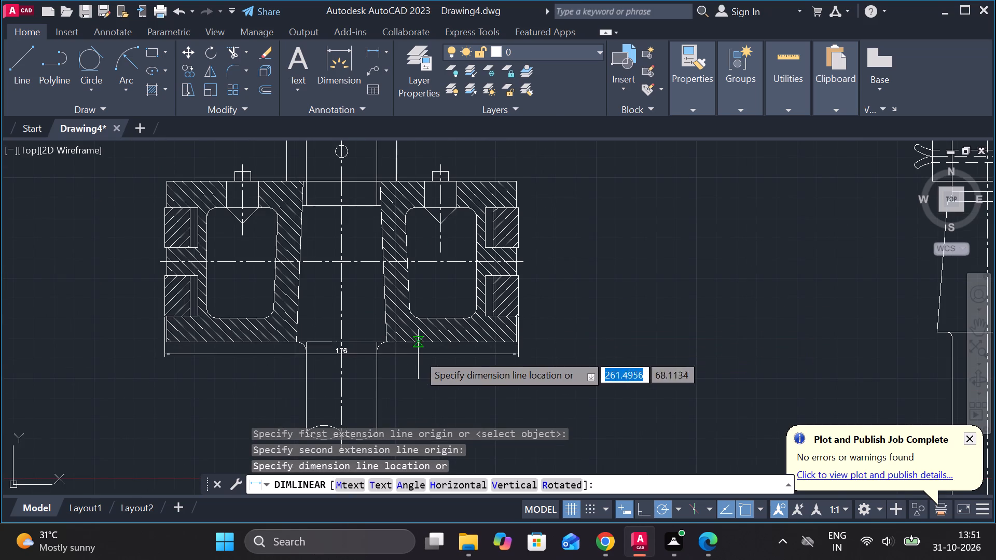
{"action": "scroll", "coordinate": [331, 358], "scroll_direction": "up", "scroll_amount": 1}
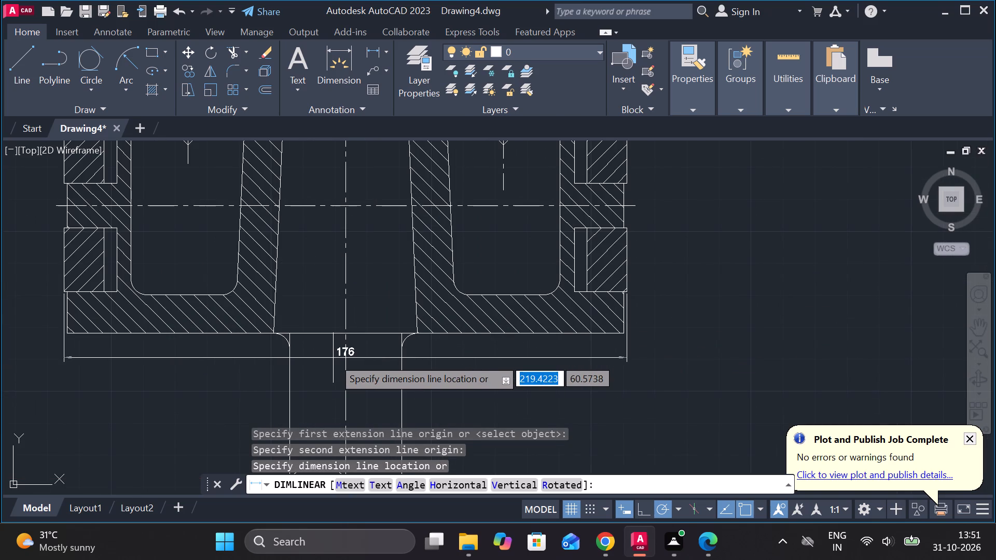
{"action": "middle_click_drag", "start_coordinate": [338, 358], "coordinate": [474, 338]}
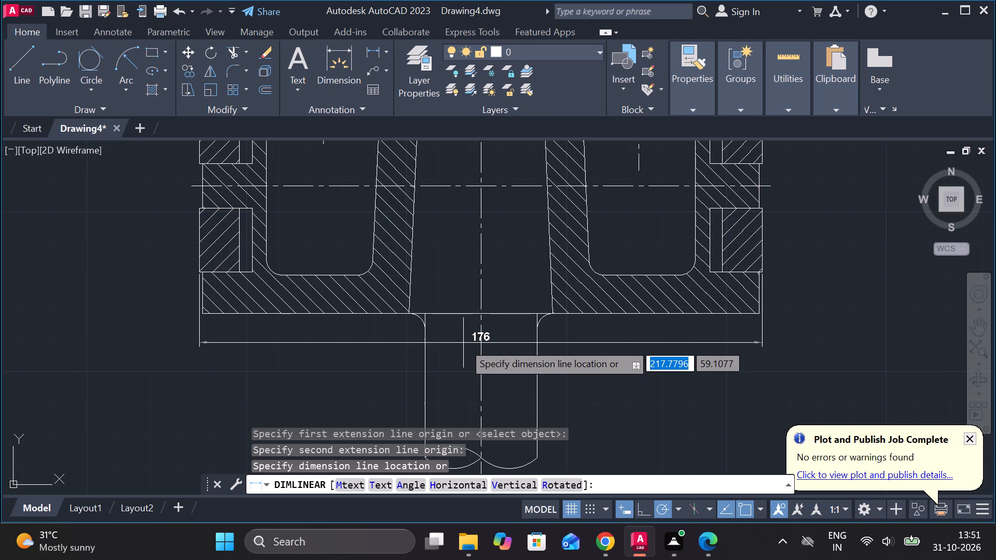
{"action": "middle_click_drag", "start_coordinate": [465, 369], "coordinate": [460, 300]}
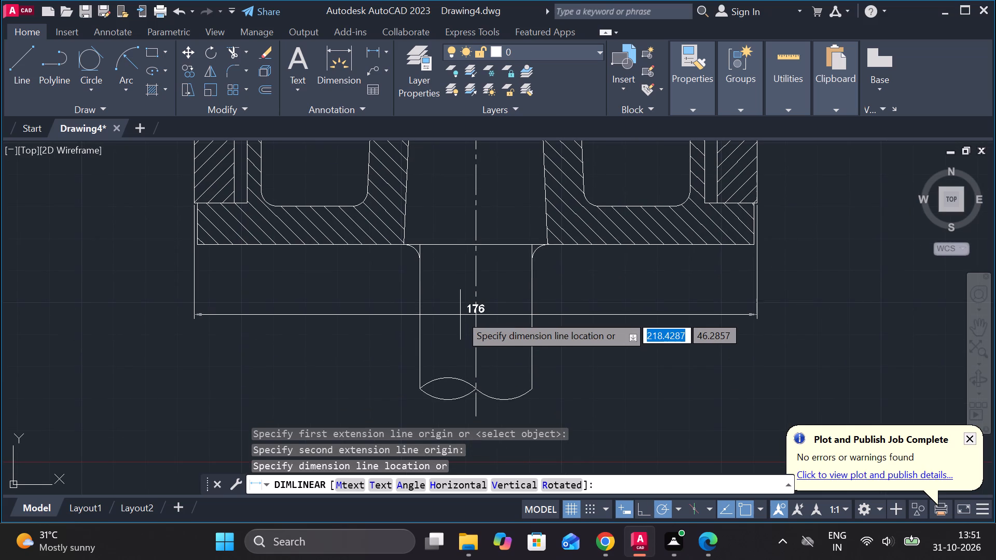
{"action": "left_click", "coordinate": [460, 315]}
{"action": "key", "text": "Escape"}
Replace the ring-width dimension's text with Ø175.
{"action": "double_click", "coordinate": [473, 315]}
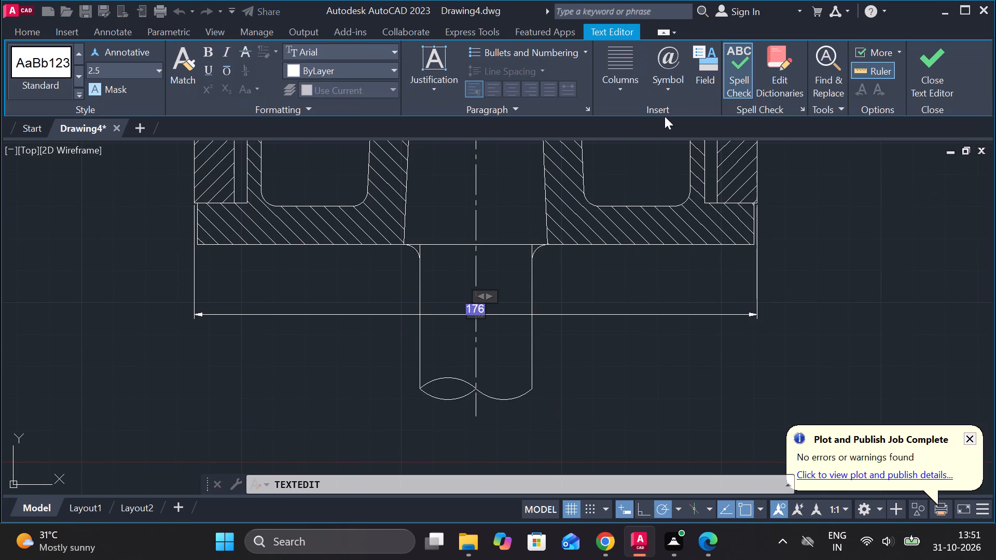
{"action": "left_click", "coordinate": [667, 89]}
{"action": "left_click", "coordinate": [688, 143]}
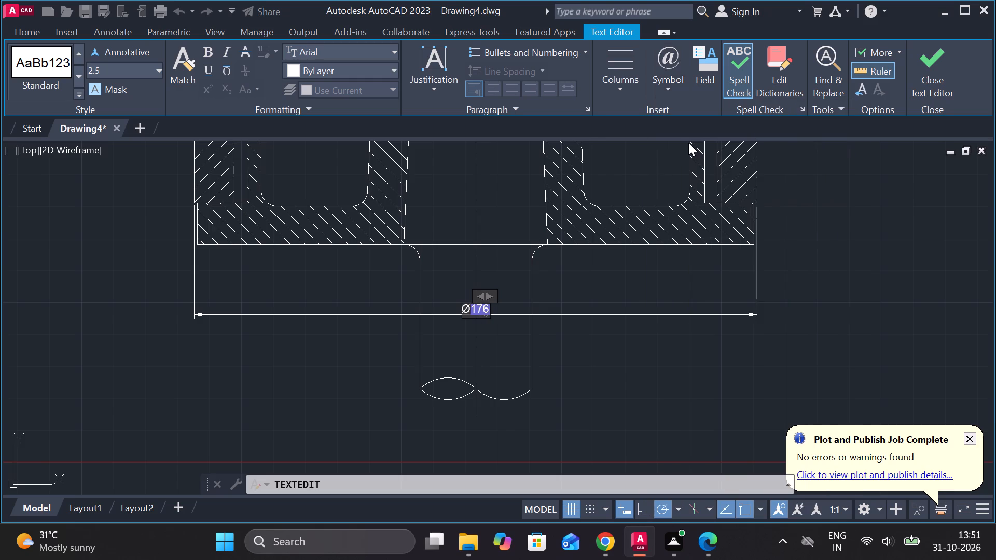
{"action": "key", "text": "Right"}
{"action": "key", "text": "BackSpace"}
{"action": "key", "text": "1"}
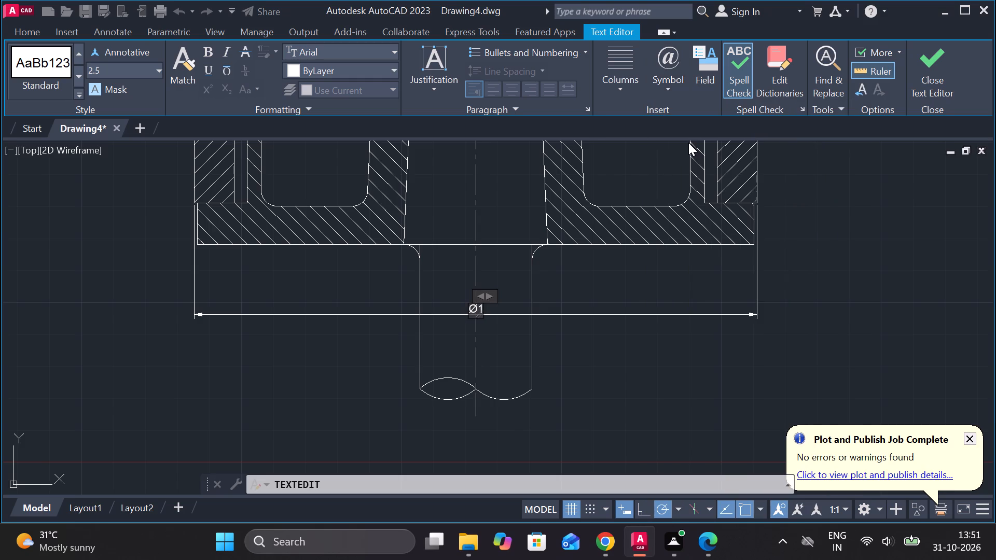
{"action": "type", "text": "75"}
{"action": "left_click", "coordinate": [768, 317]}
{"action": "key", "text": "Escape"}
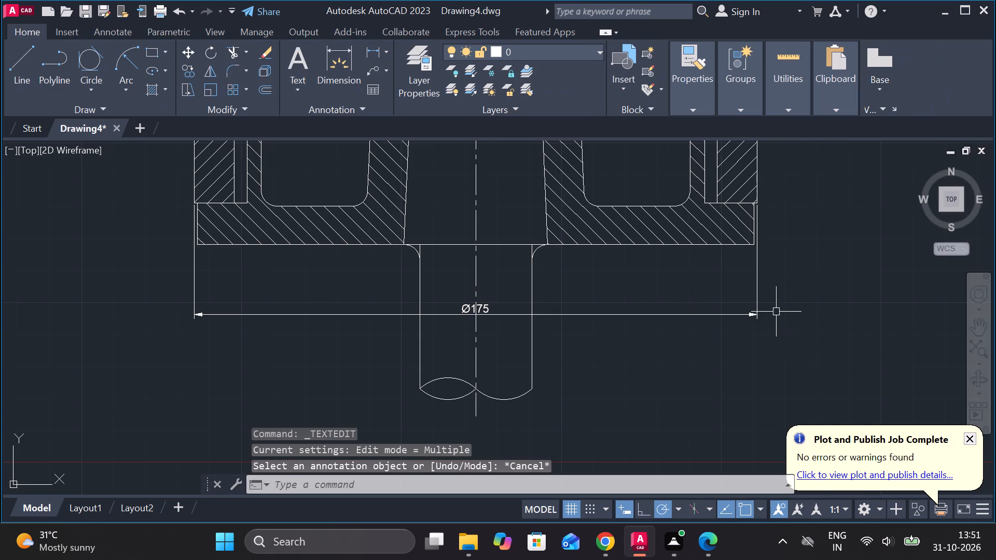
Modify the ISO-25 dimension style with an arrow size of 3 and a text height of 6.
{"action": "scroll", "coordinate": [776, 312], "scroll_direction": "down", "scroll_amount": 3}
{"action": "middle_click_drag", "start_coordinate": [776, 312], "coordinate": [637, 338]}
{"action": "type", "text": "D"}
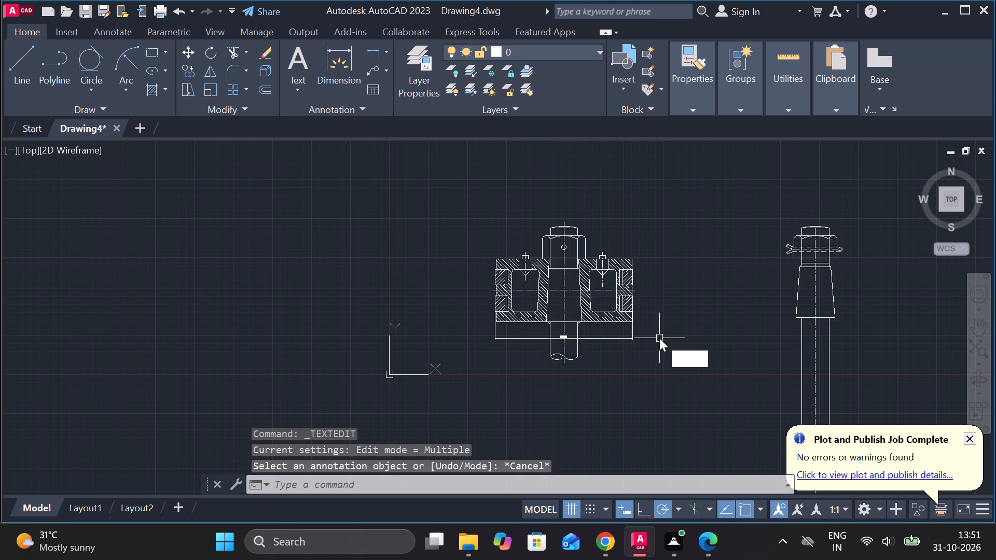
{"action": "key", "text": "space"}
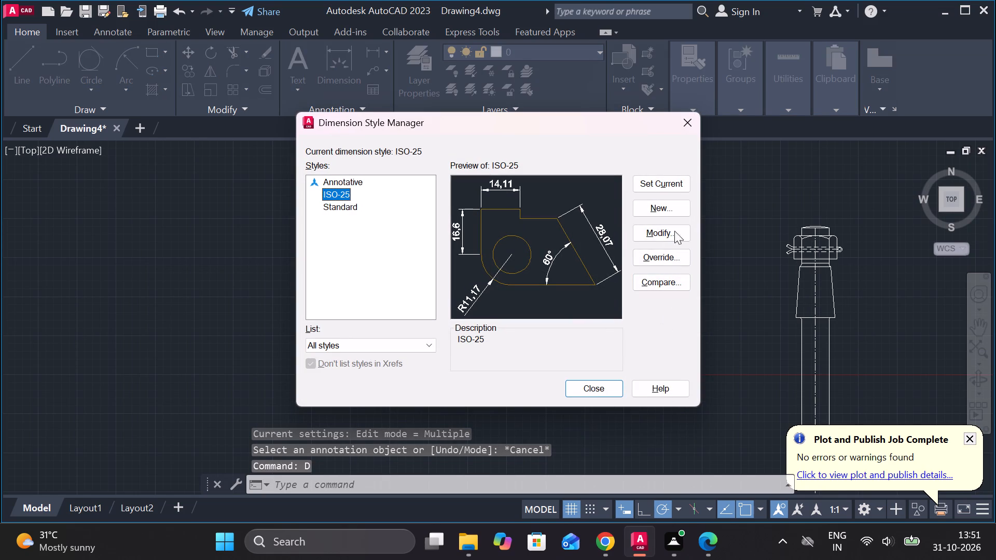
{"action": "left_click", "coordinate": [661, 239]}
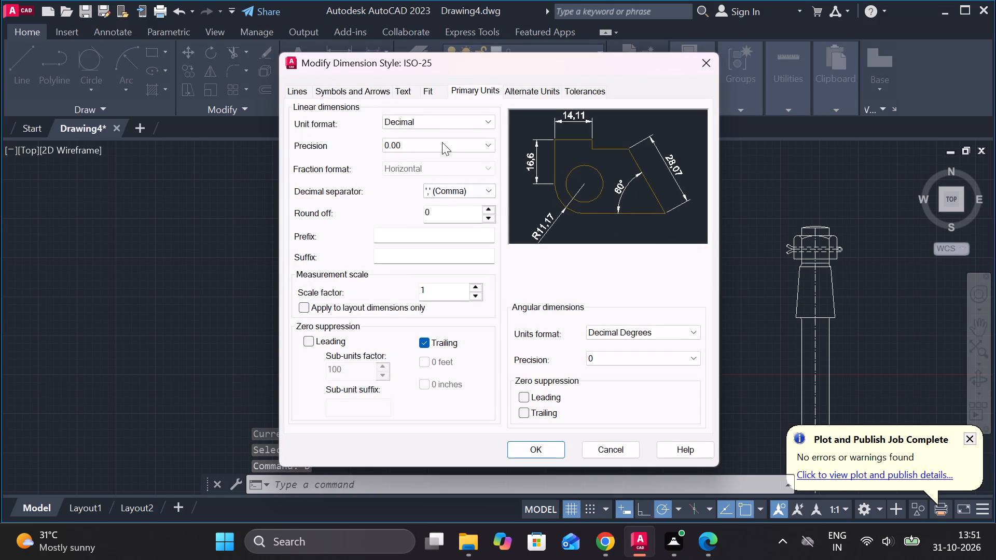
{"action": "left_click", "coordinate": [377, 96]}
{"action": "left_click_drag", "start_coordinate": [320, 247], "coordinate": [252, 249]}
{"action": "key", "text": "3"}
{"action": "left_click", "coordinate": [416, 91]}
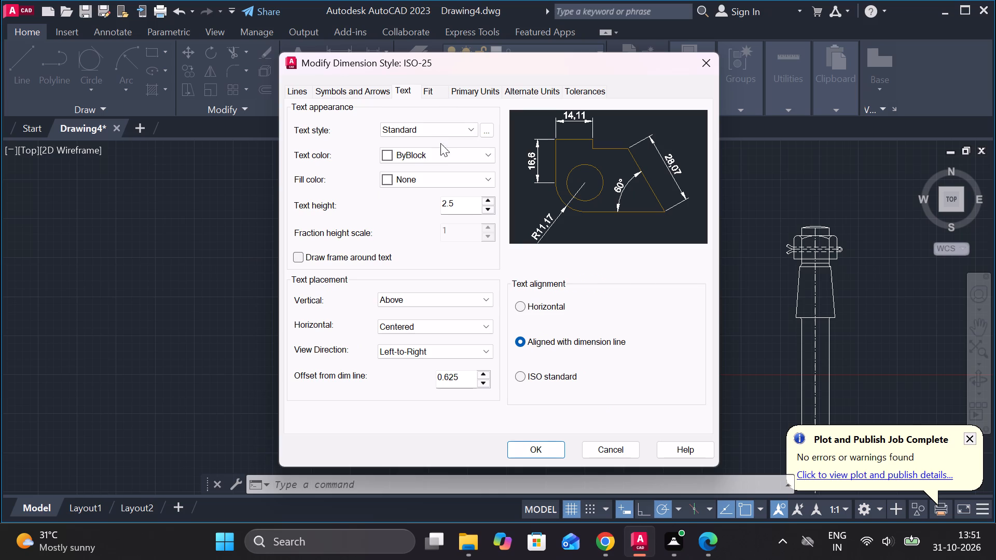
{"action": "left_click_drag", "start_coordinate": [466, 201], "coordinate": [408, 202]}
{"action": "key", "text": "6"}
{"action": "key", "text": "BackSpace"}
{"action": "key", "text": "6"}
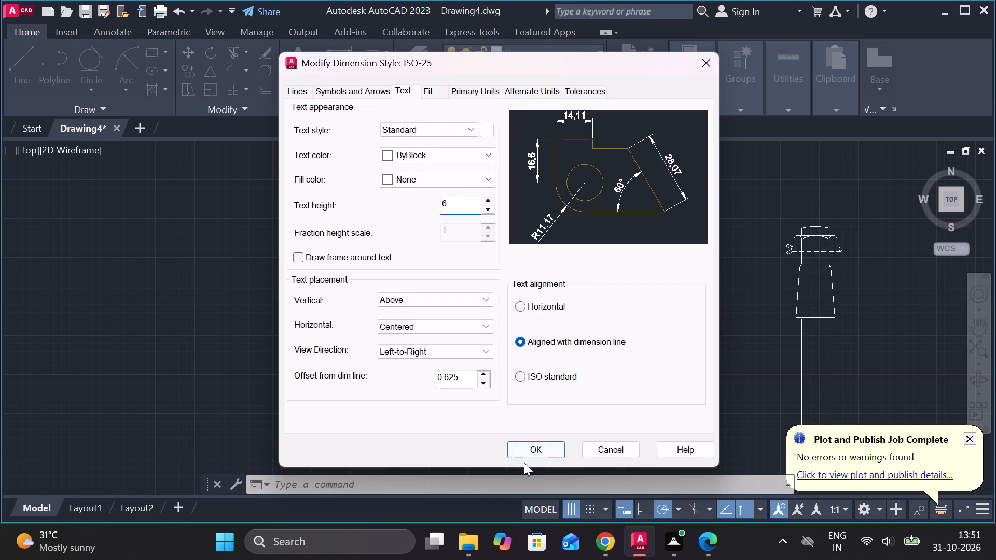
Set the linear dimension precision of ISO-25 to 0 and make it the current dimension style.
{"action": "left_click", "coordinate": [433, 98]}
{"action": "left_click", "coordinate": [468, 88]}
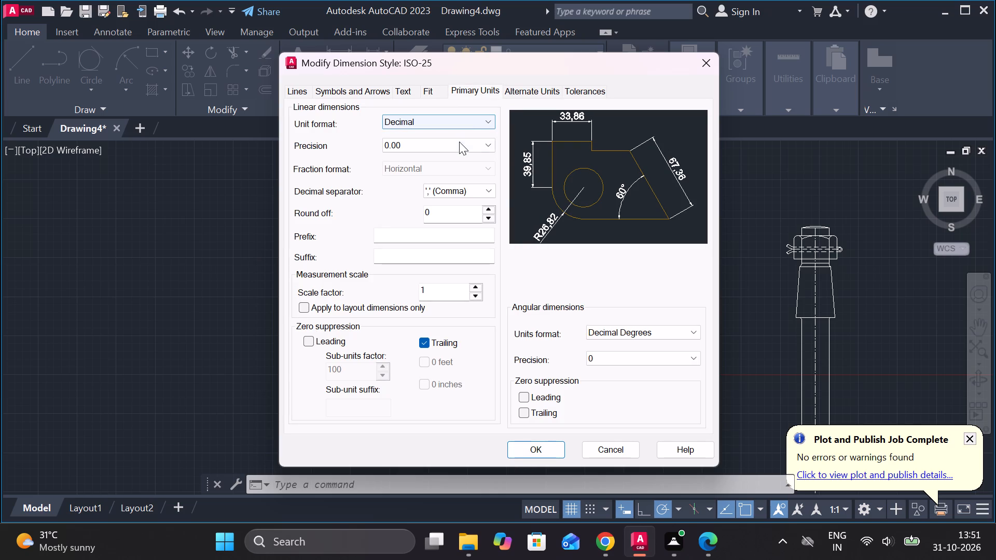
{"action": "left_click", "coordinate": [457, 143]}
{"action": "left_click", "coordinate": [387, 157]}
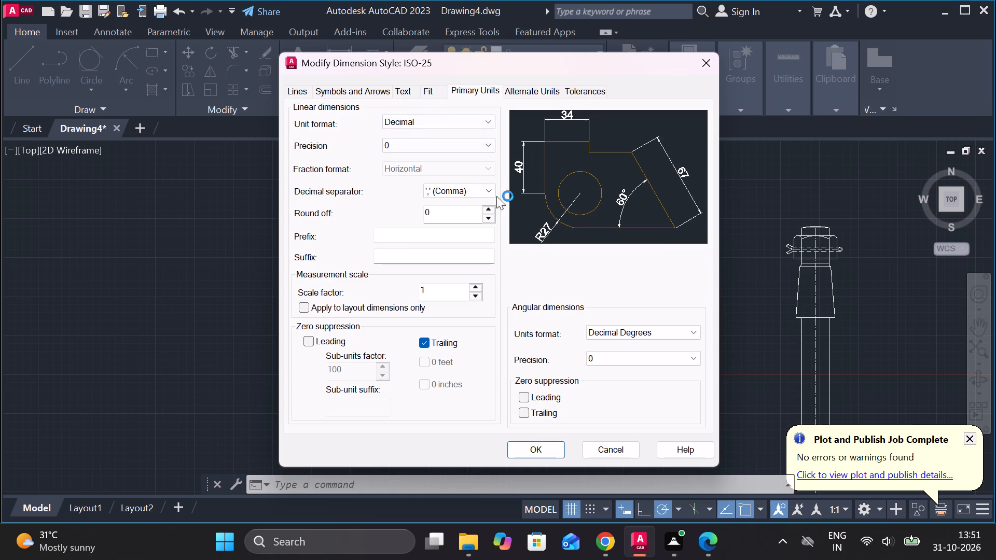
{"action": "left_click", "coordinate": [544, 448]}
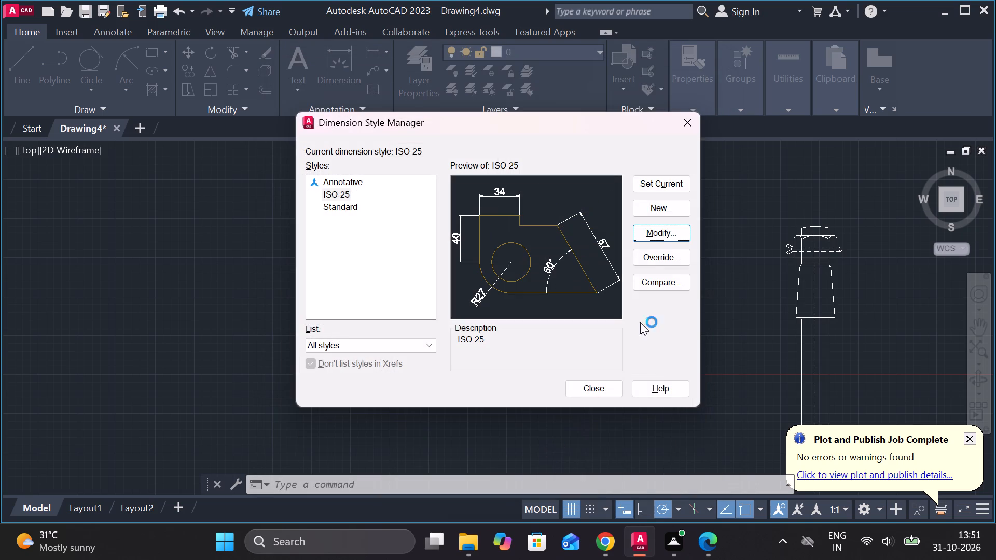
{"action": "left_click", "coordinate": [643, 189]}
{"action": "left_click", "coordinate": [593, 387]}
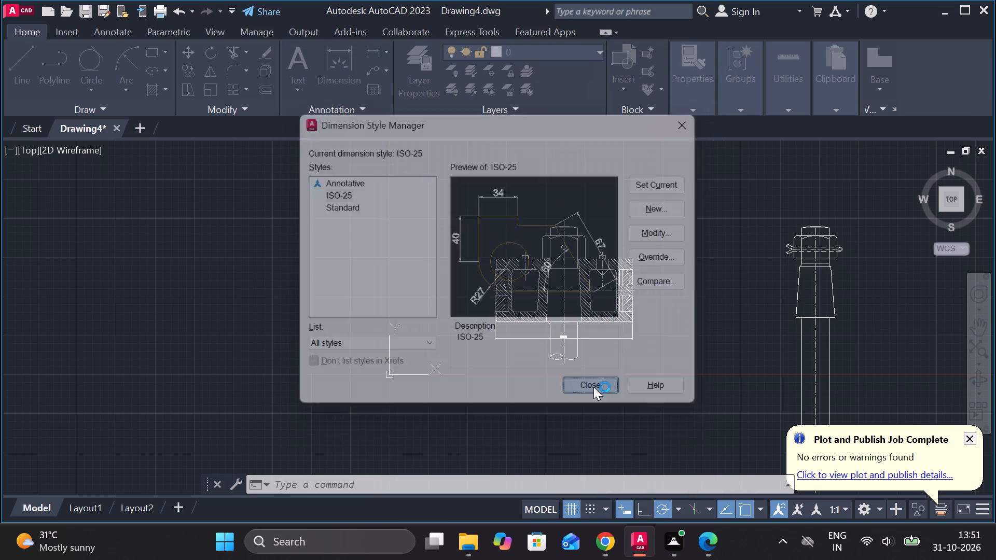
Move the Ø175 dimension line down to below the broken end of the piston rod.
{"action": "scroll", "coordinate": [587, 345], "scroll_direction": "up", "scroll_amount": 1}
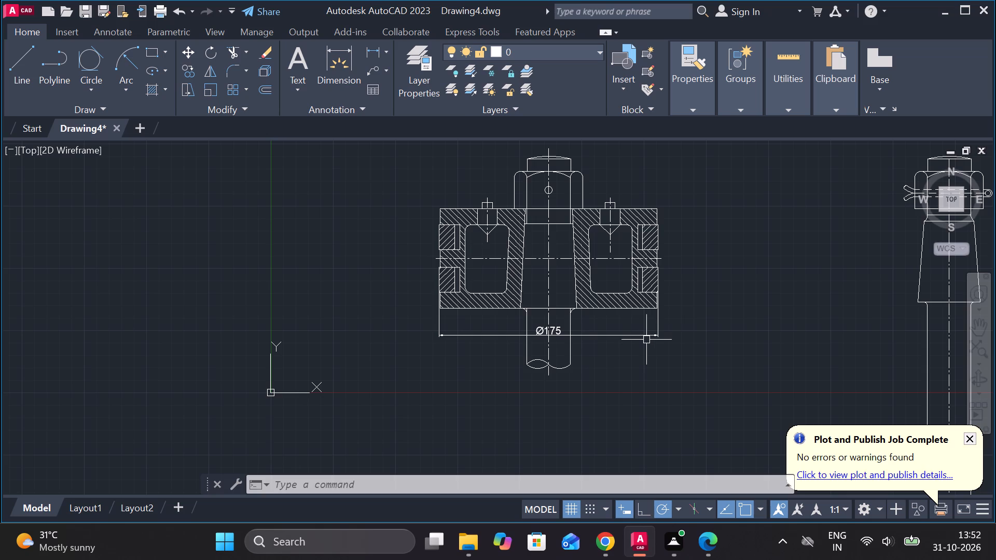
{"action": "left_click", "coordinate": [554, 335]}
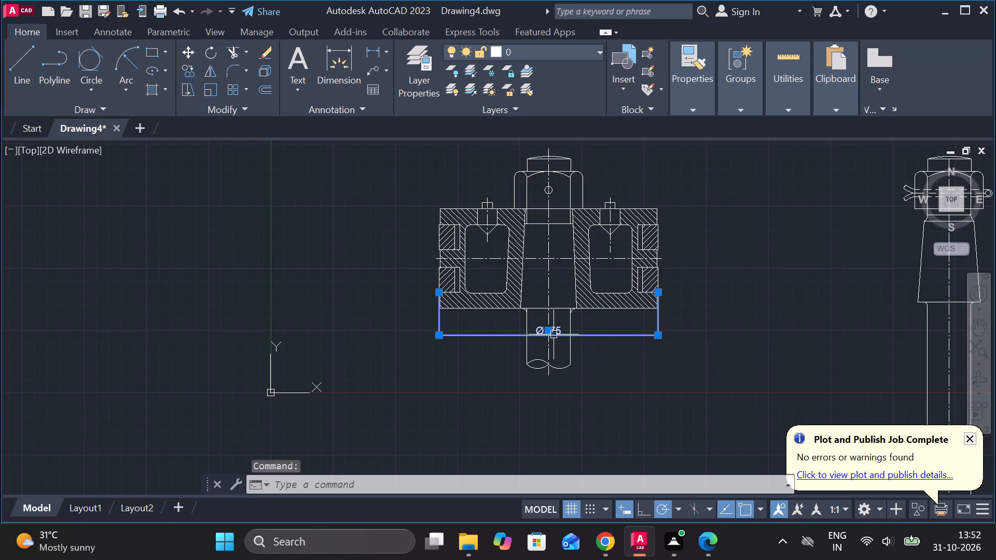
{"action": "left_click", "coordinate": [546, 332]}
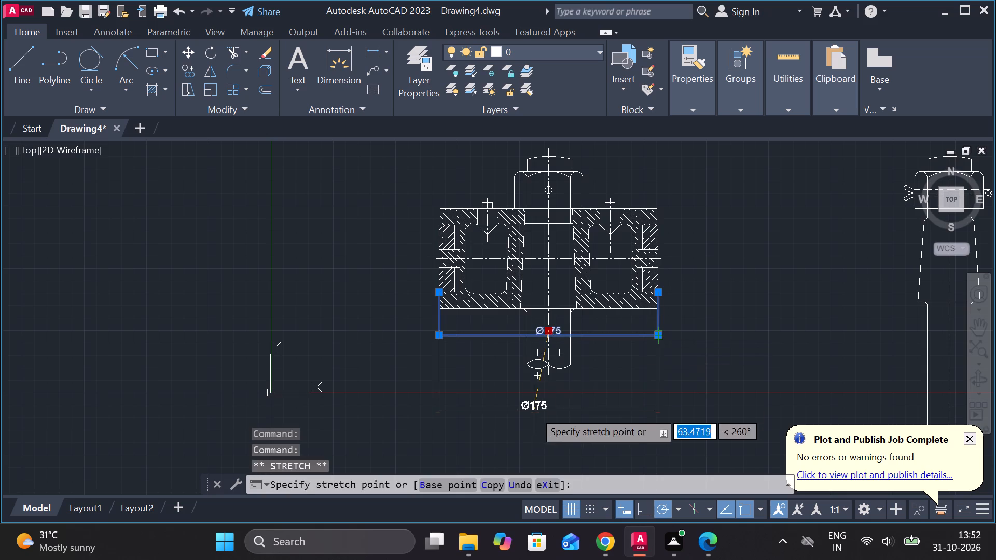
{"action": "left_click", "coordinate": [539, 404]}
{"action": "key", "text": "Escape"}
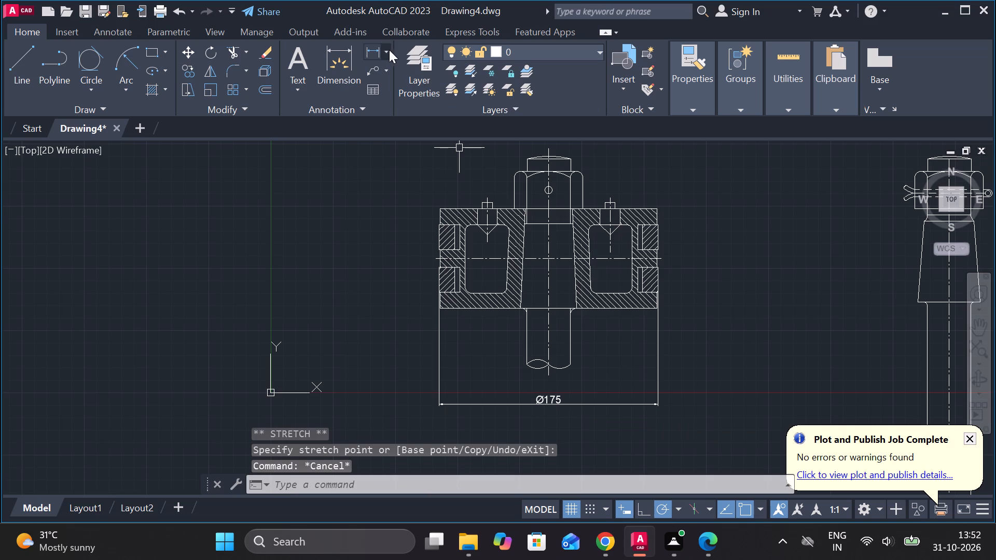
Add a vertical linear dimension for the piston's overall height, placed to the left of the piston.
{"action": "left_click", "coordinate": [372, 53]}
{"action": "scroll", "coordinate": [421, 144], "scroll_direction": "up", "scroll_amount": 2}
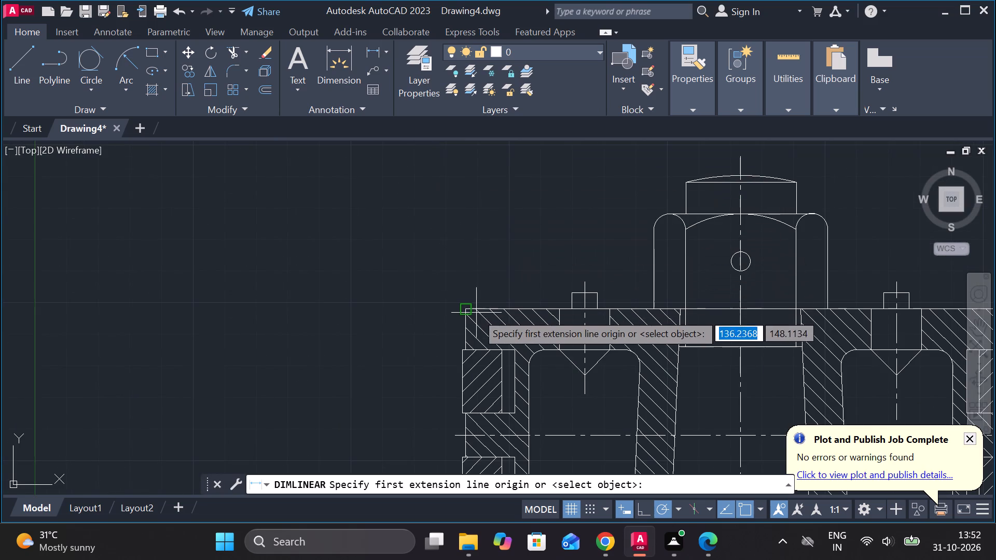
{"action": "left_click", "coordinate": [460, 314]}
{"action": "scroll", "coordinate": [460, 323], "scroll_direction": "down", "scroll_amount": 2}
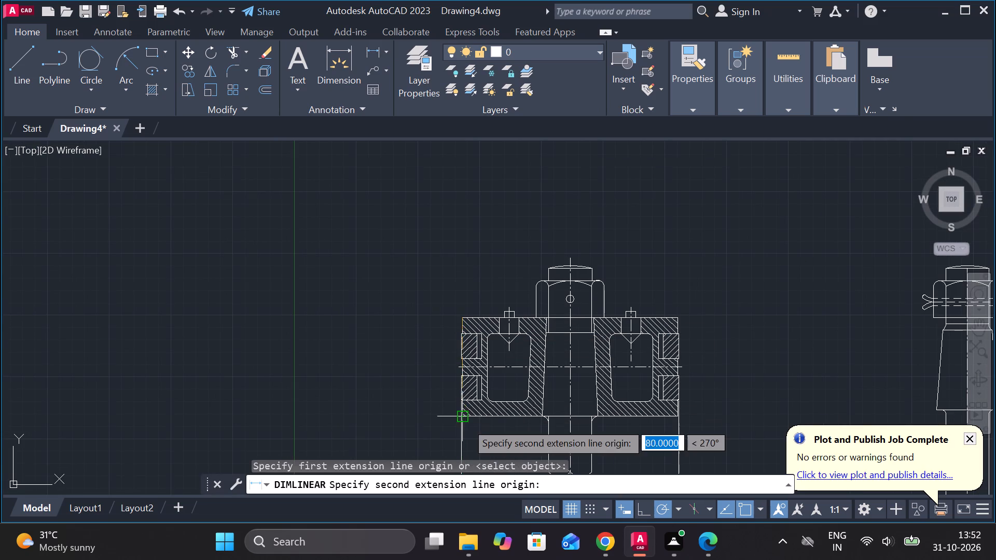
{"action": "left_click", "coordinate": [466, 422]}
{"action": "left_click", "coordinate": [390, 377]}
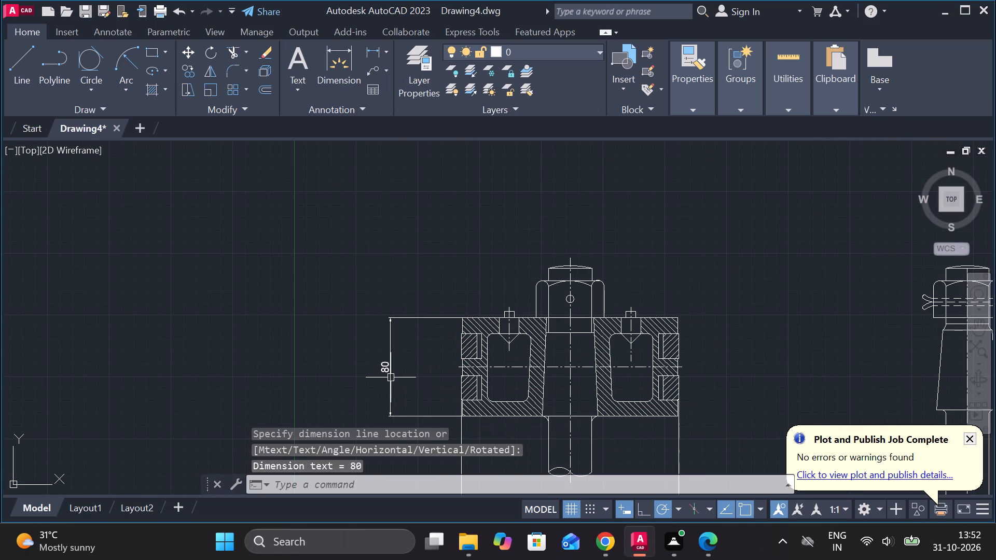
Add aligned vertical dimensions for the top land and the upper ring groove, between the piston and the overall height dimension.
{"action": "scroll", "coordinate": [428, 336], "scroll_direction": "up", "scroll_amount": 2}
{"action": "key", "text": "space"}
{"action": "left_click", "coordinate": [521, 289]}
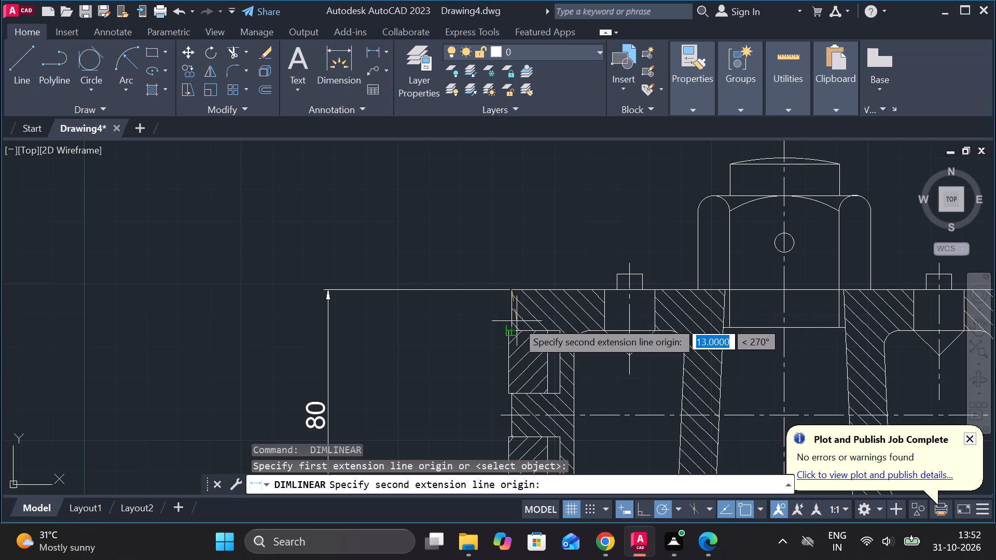
{"action": "left_click", "coordinate": [517, 321]}
{"action": "left_click", "coordinate": [427, 328]}
{"action": "key", "text": "space"}
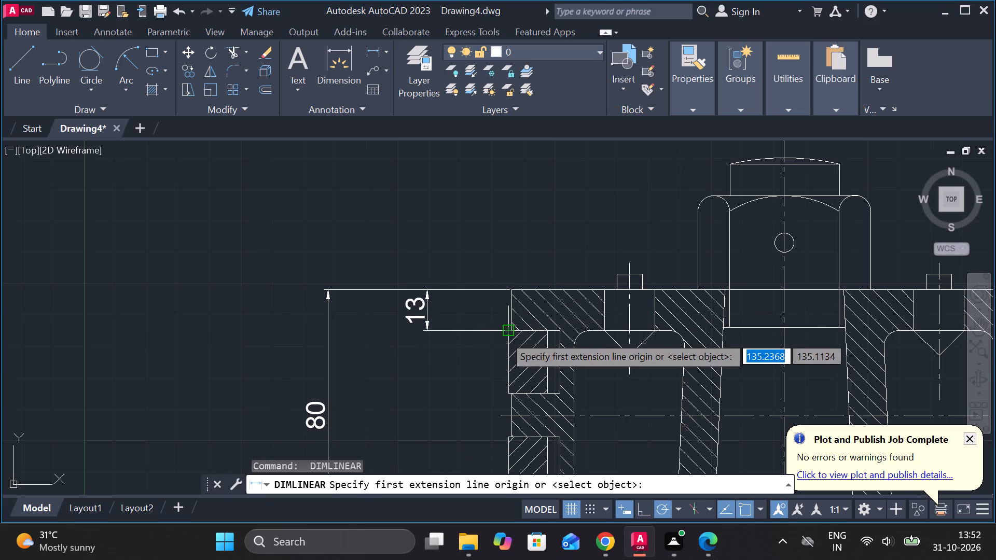
{"action": "left_click", "coordinate": [504, 335]}
{"action": "left_click", "coordinate": [514, 397]}
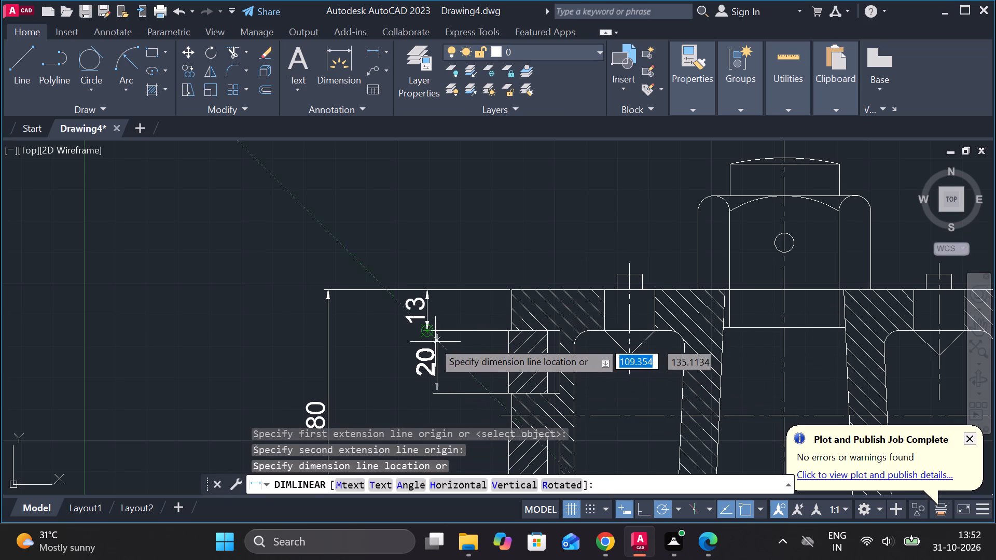
{"action": "left_click", "coordinate": [427, 340]}
Continue the vertical dimension chain down the piston's left side with the middle land, the lower ring groove and the bottom land.
{"action": "middle_click_drag", "start_coordinate": [481, 369], "coordinate": [493, 292]}
{"action": "key", "text": "space"}
{"action": "left_click", "coordinate": [523, 315]}
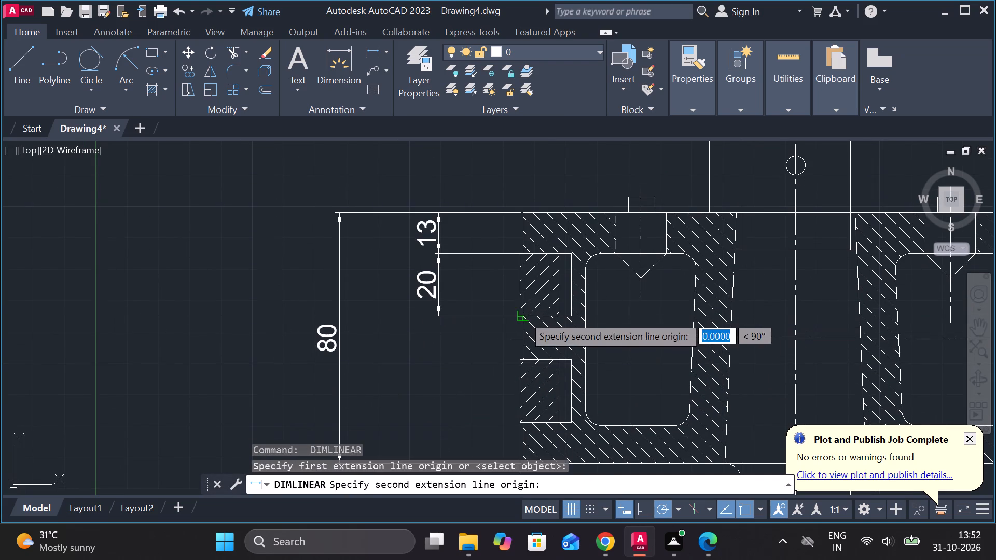
{"action": "left_click", "coordinate": [529, 356]}
{"action": "left_click", "coordinate": [442, 315]}
{"action": "key", "text": "space"}
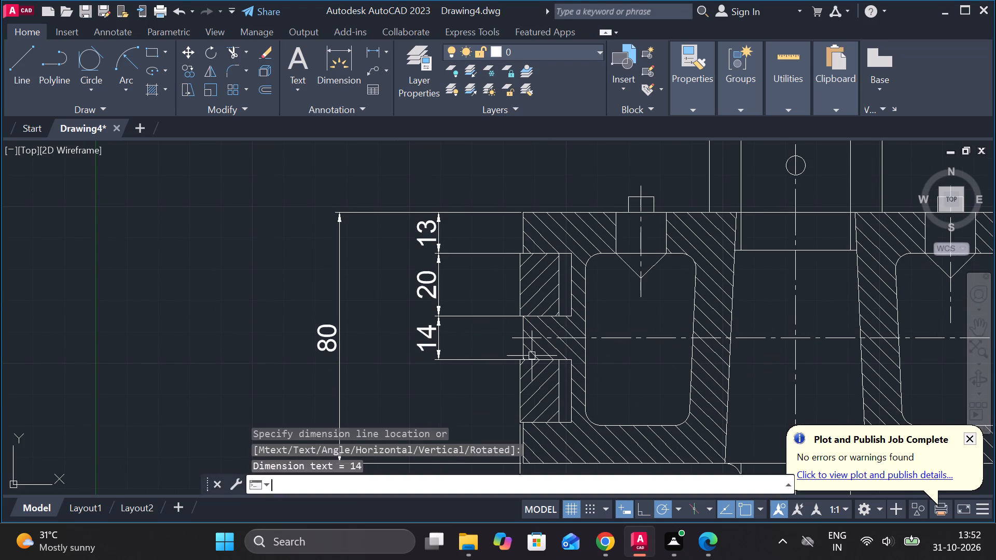
{"action": "left_click", "coordinate": [523, 358]}
{"action": "left_click", "coordinate": [516, 426]}
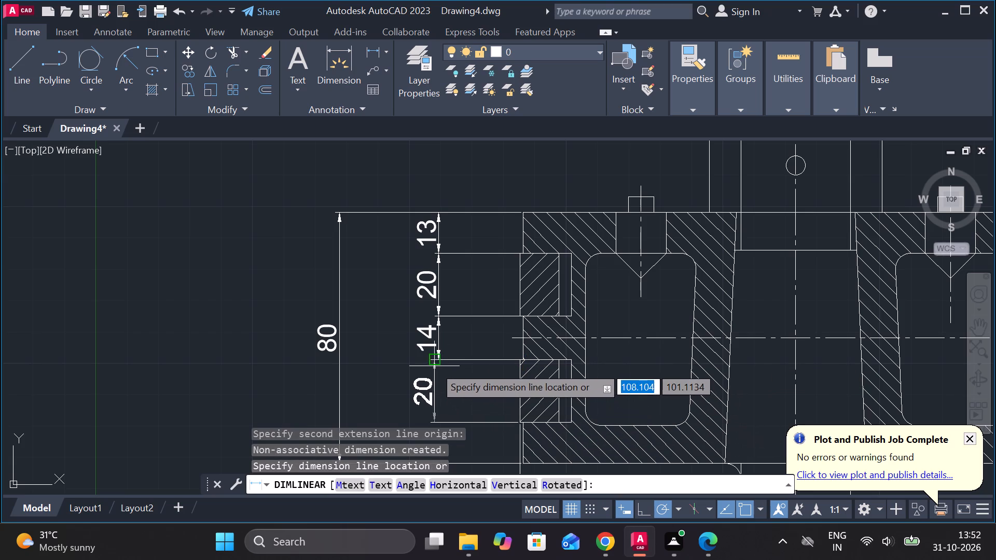
{"action": "left_click", "coordinate": [440, 361]}
{"action": "middle_click_drag", "start_coordinate": [449, 377], "coordinate": [448, 311]}
{"action": "key", "text": "space"}
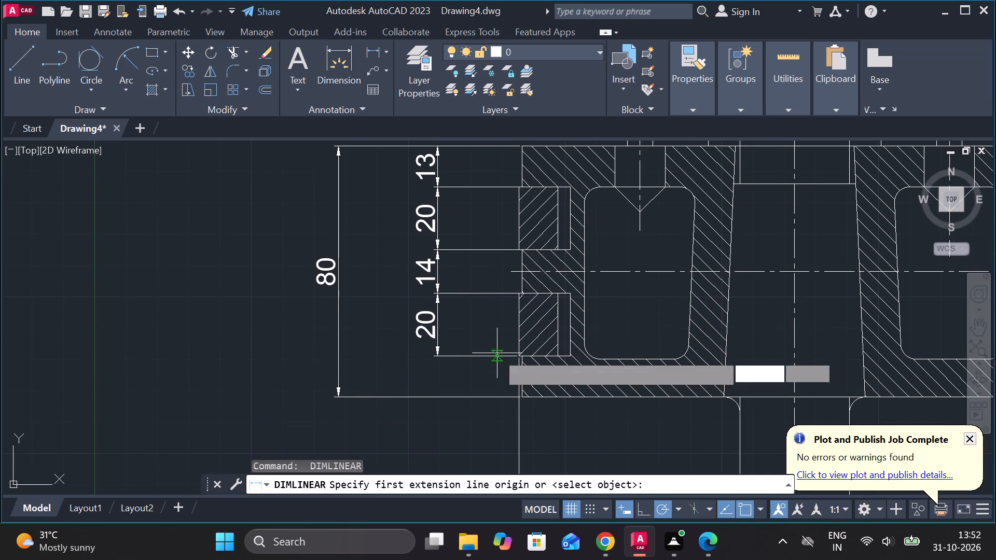
{"action": "left_click", "coordinate": [500, 353]}
{"action": "left_click", "coordinate": [521, 402]}
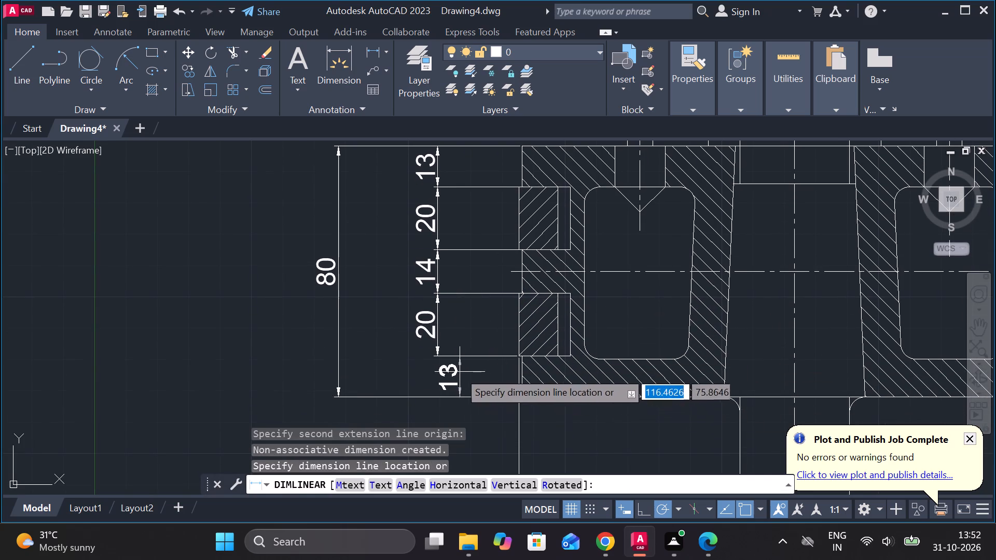
{"action": "left_click", "coordinate": [441, 357]}
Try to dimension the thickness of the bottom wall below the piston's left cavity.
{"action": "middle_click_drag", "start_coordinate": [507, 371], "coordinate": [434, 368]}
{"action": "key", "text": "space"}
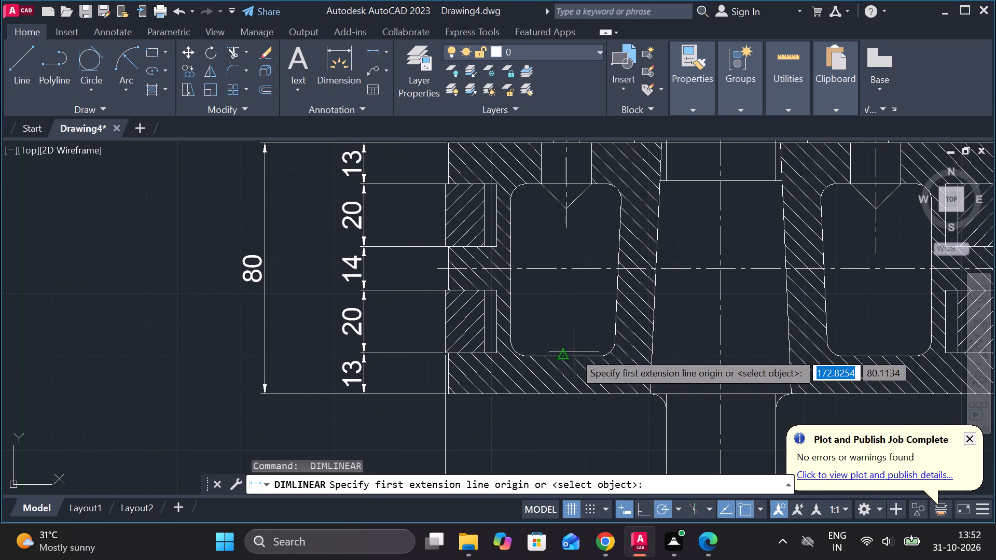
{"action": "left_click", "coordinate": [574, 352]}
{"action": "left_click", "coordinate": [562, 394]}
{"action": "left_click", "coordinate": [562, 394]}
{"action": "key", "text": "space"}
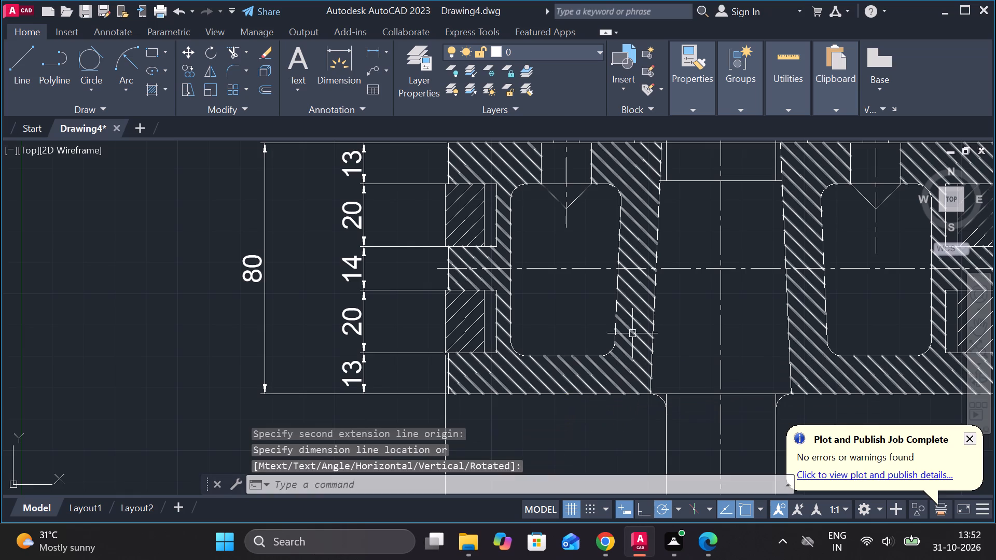
Add a horizontal linear dimension for the wall thickness between the left cavity and the tapered rod bore.
{"action": "key", "text": "space"}
{"action": "left_click", "coordinate": [615, 234]}
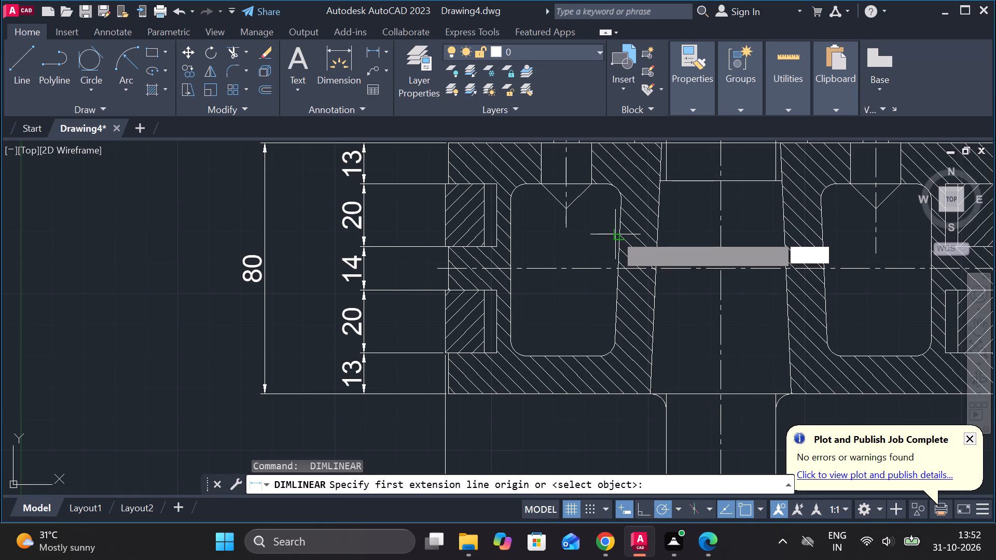
{"action": "left_click", "coordinate": [661, 235]}
{"action": "left_click", "coordinate": [661, 235]}
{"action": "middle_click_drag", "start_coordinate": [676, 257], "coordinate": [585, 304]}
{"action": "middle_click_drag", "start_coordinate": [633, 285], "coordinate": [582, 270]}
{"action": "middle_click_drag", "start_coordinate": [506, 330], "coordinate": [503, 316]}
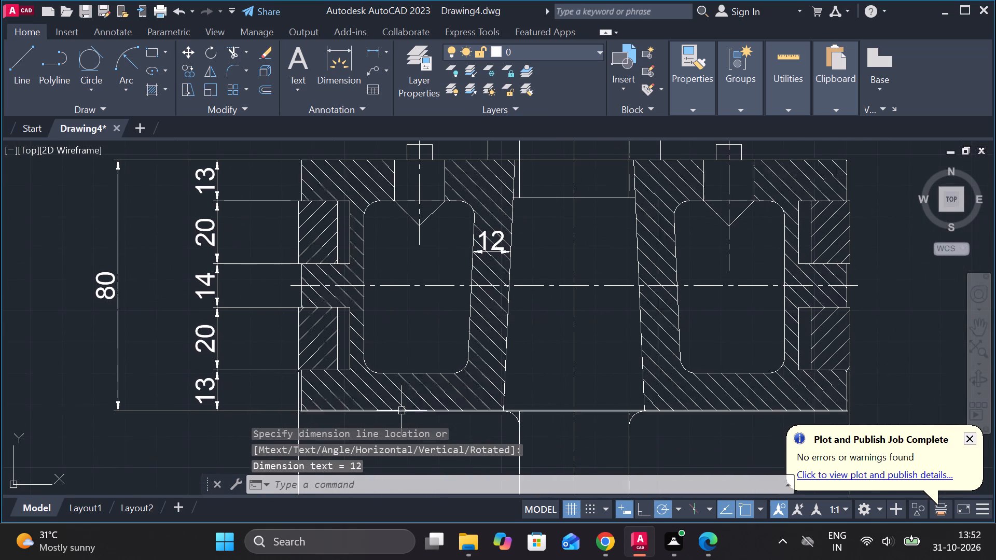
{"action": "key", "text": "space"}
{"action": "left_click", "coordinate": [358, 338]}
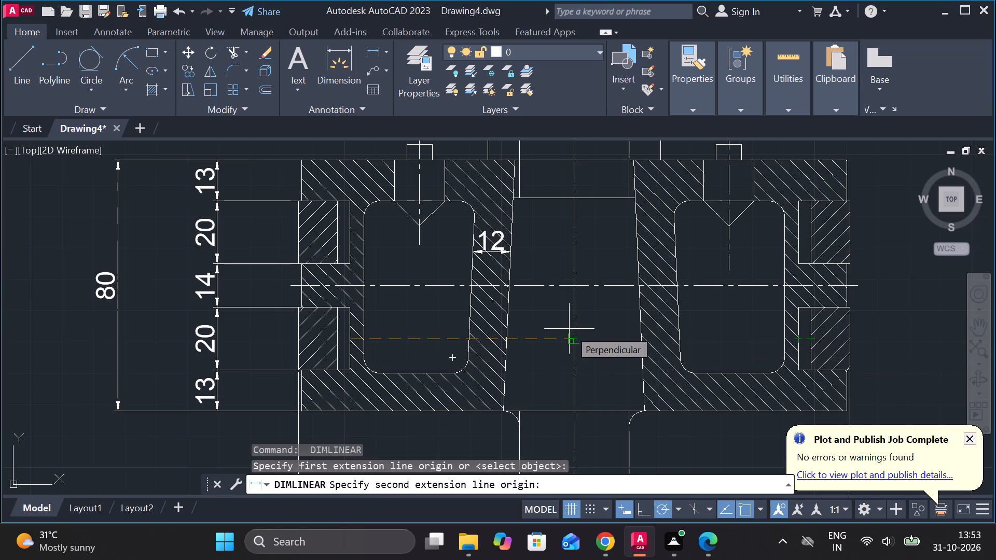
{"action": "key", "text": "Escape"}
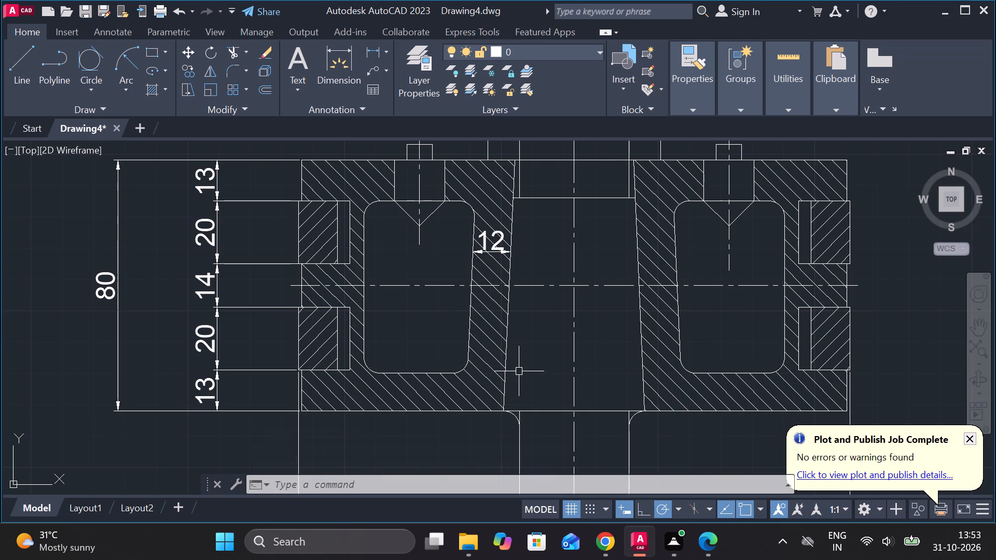
Add a horizontal linear dimension between the inner walls of the left and right lower ring grooves.
{"action": "scroll", "coordinate": [519, 371], "scroll_direction": "down", "scroll_amount": 1}
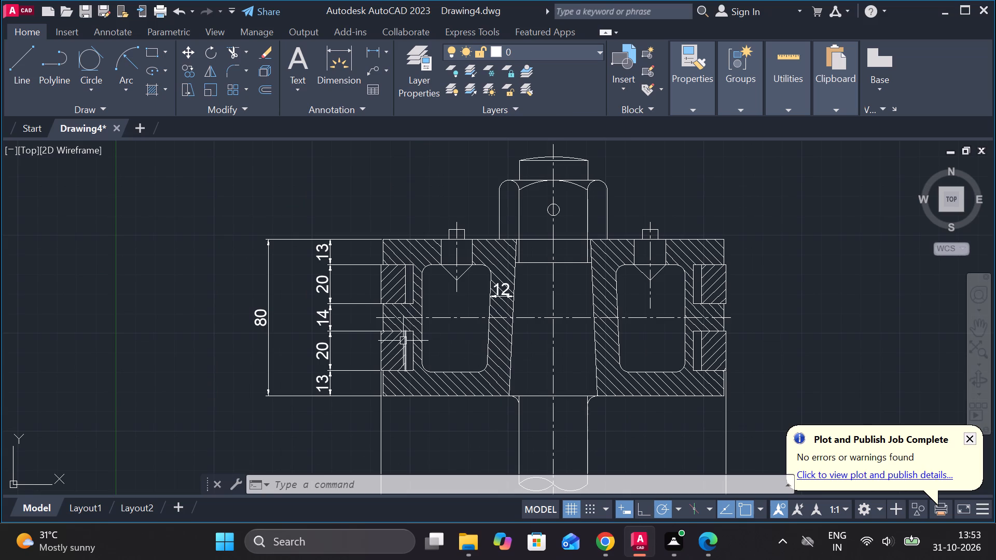
{"action": "scroll", "coordinate": [403, 341], "scroll_direction": "up", "scroll_amount": 1}
{"action": "key", "text": "space"}
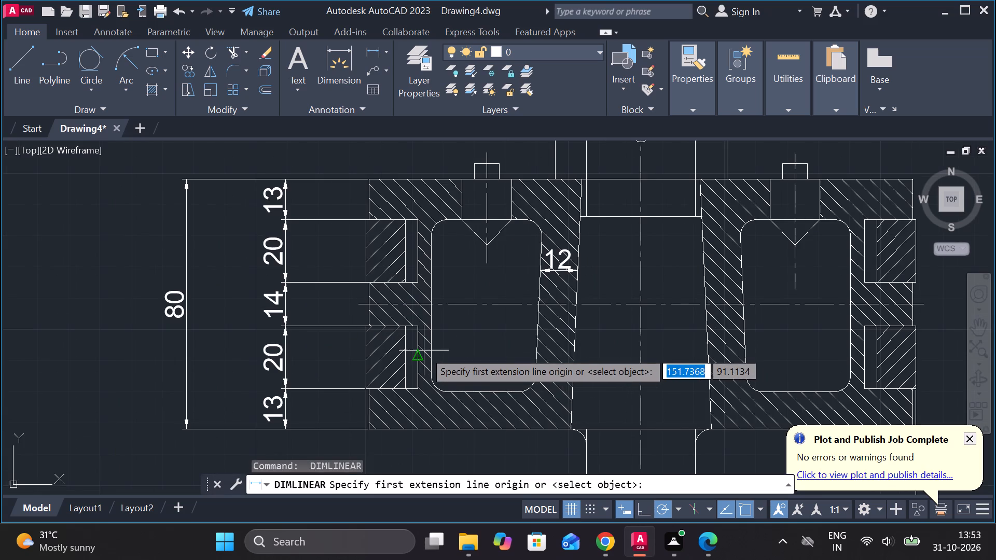
{"action": "left_click", "coordinate": [424, 351]}
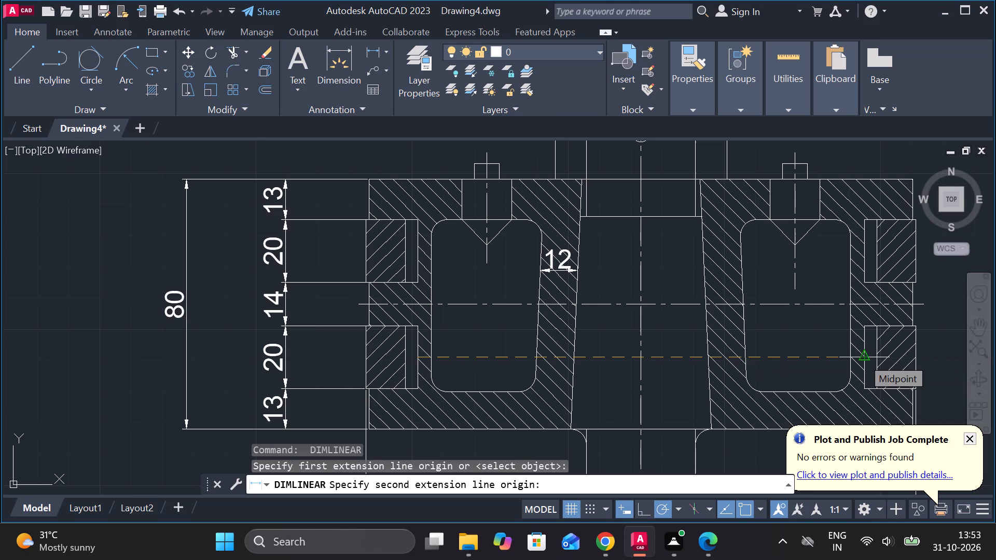
{"action": "left_click", "coordinate": [862, 358]}
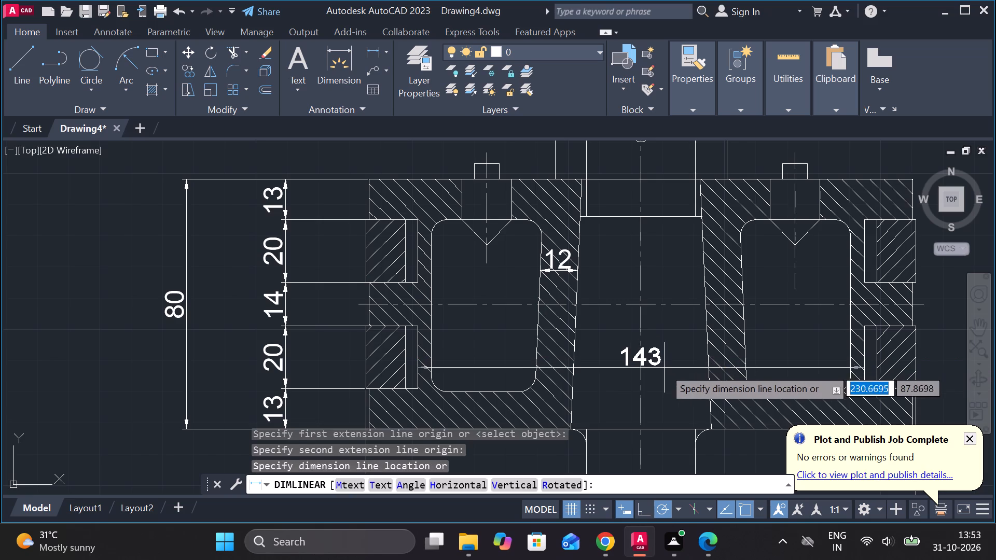
{"action": "left_click", "coordinate": [658, 366]}
Override the text of the lower ring groove's horizontal dimension with Ø158.5.
{"action": "double_click", "coordinate": [638, 351]}
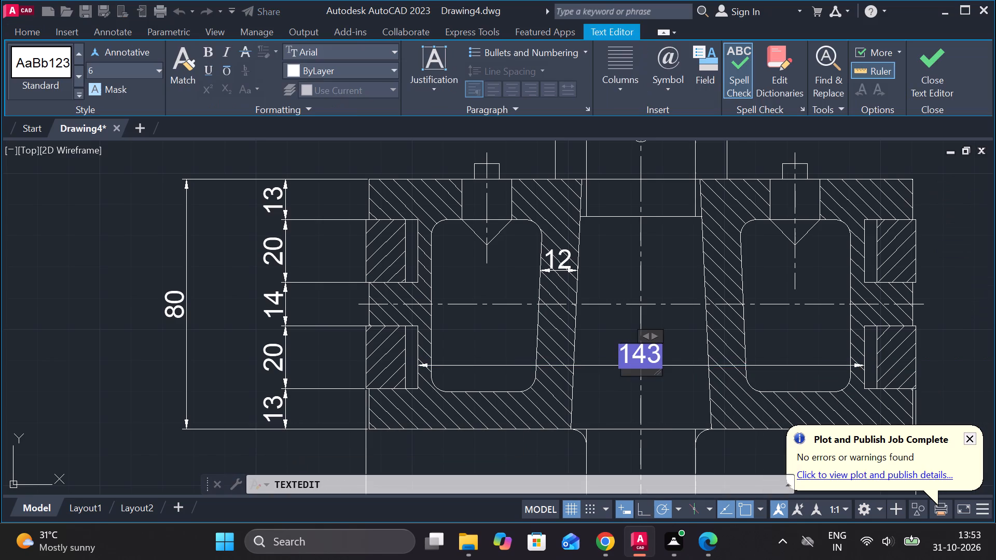
{"action": "type", "text": "15"}
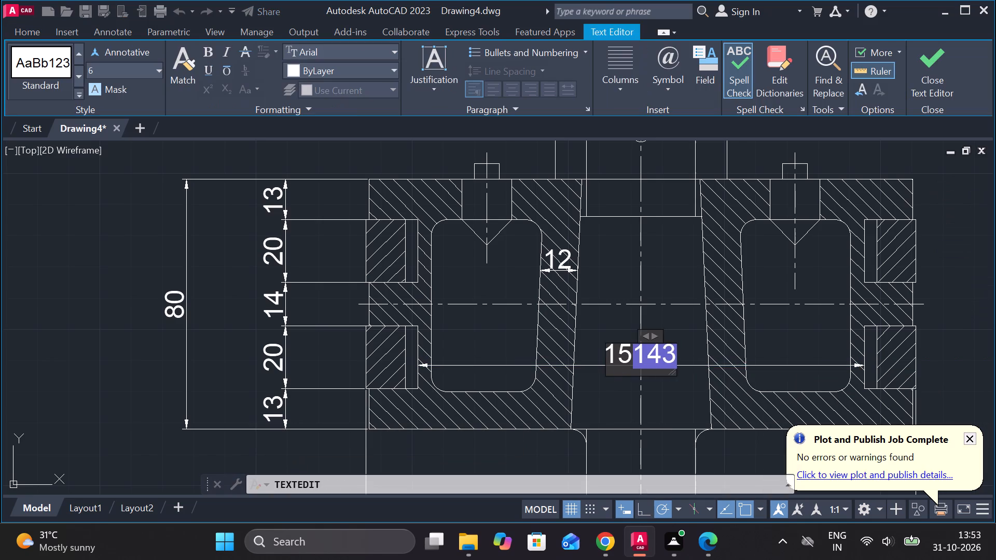
{"action": "key", "text": "8"}
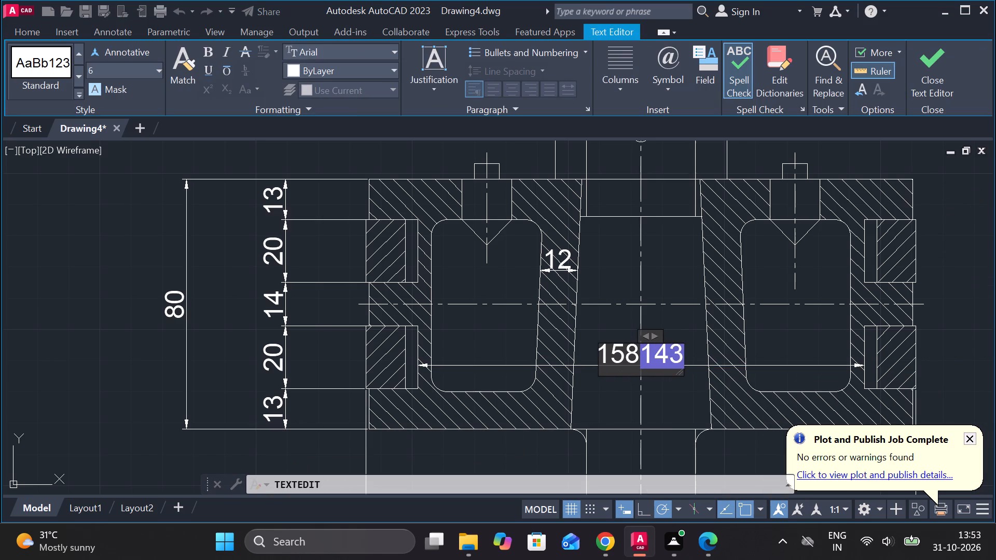
{"action": "type", "text": ".5"}
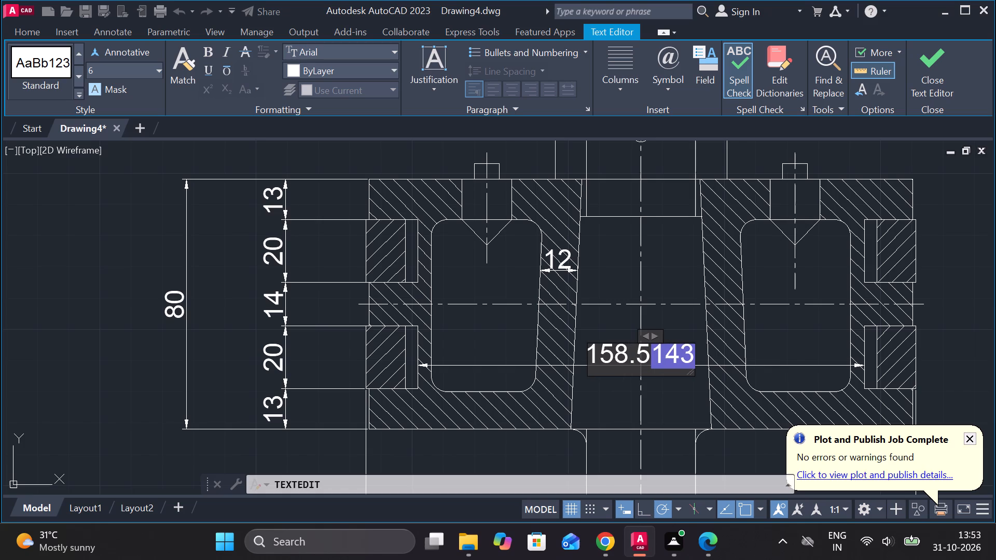
{"action": "key", "text": "Right"}
{"action": "key", "text": "BackSpace"}
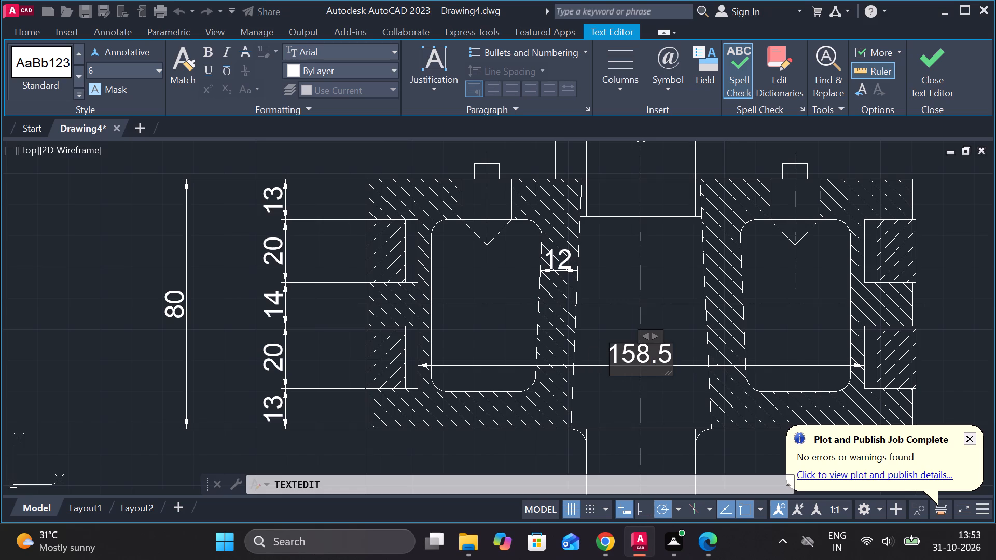
{"action": "key", "text": "Left"}
{"action": "key", "text": "Left"}
{"action": "key", "text": "Left"}
{"action": "key", "text": "Left"}
{"action": "key", "text": "Left"}
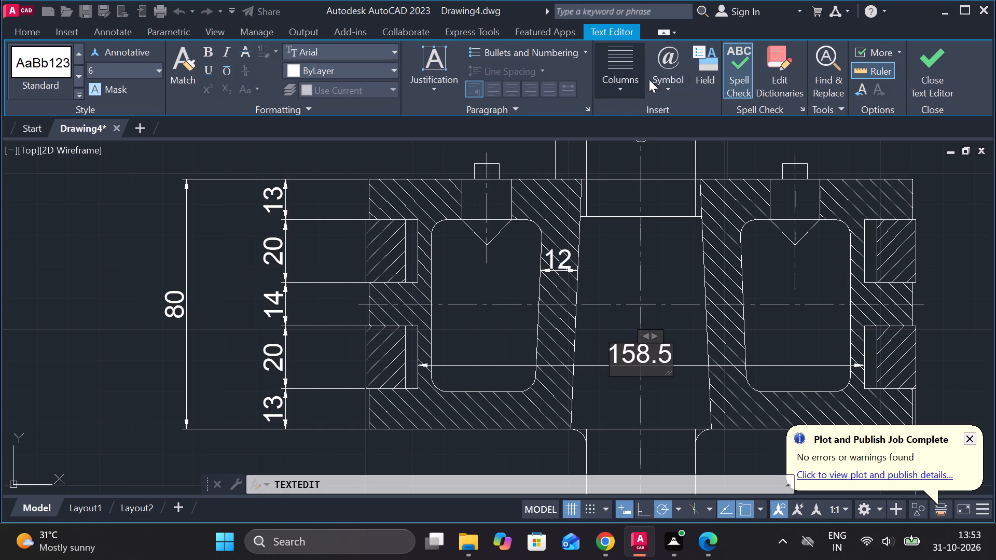
{"action": "left_click", "coordinate": [662, 88]}
{"action": "left_click", "coordinate": [690, 156]}
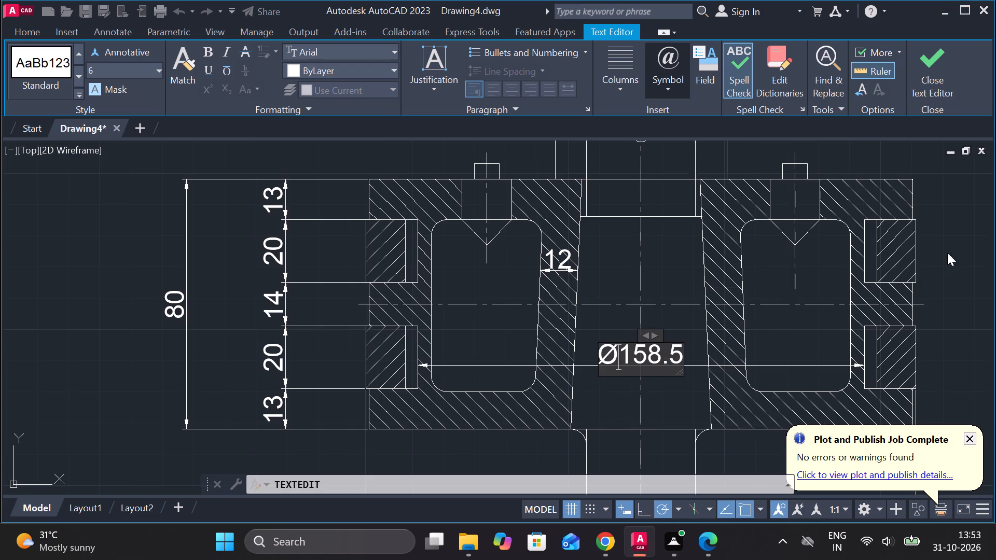
{"action": "left_click", "coordinate": [936, 97]}
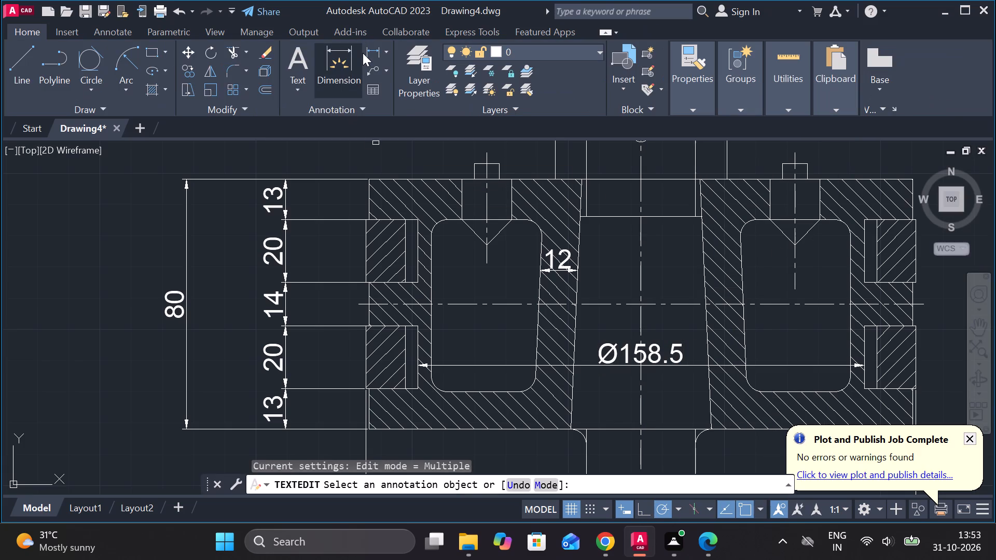
Dimension the piston's outer diameter horizontally across the middle land and prefix the value with the diameter symbol.
{"action": "left_click", "coordinate": [376, 50]}
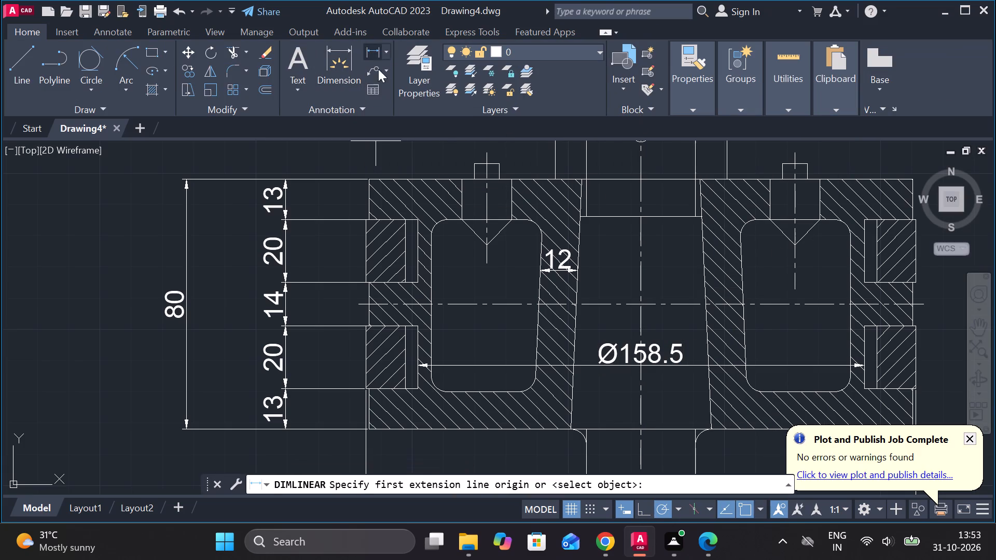
{"action": "left_click", "coordinate": [367, 303]}
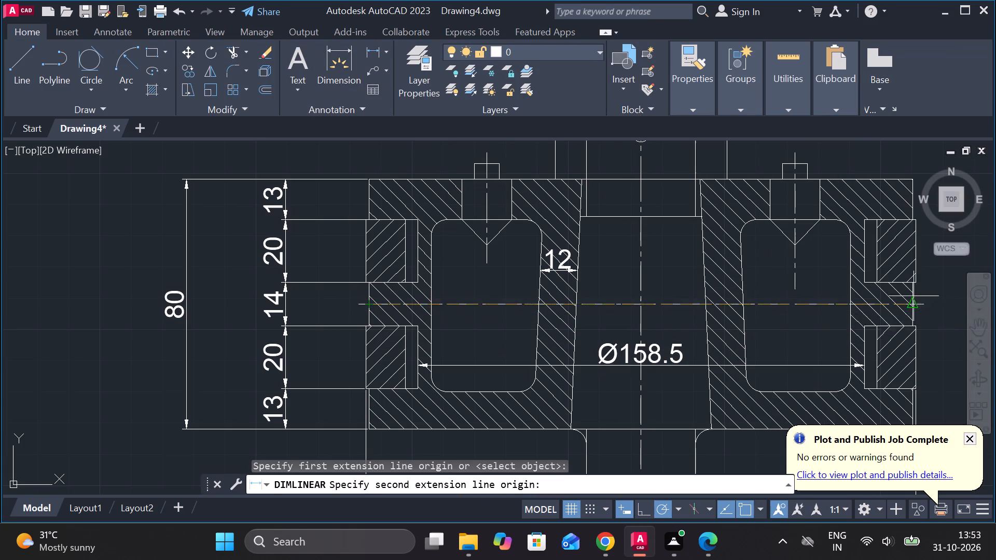
{"action": "left_click", "coordinate": [915, 310]}
{"action": "left_click", "coordinate": [699, 315]}
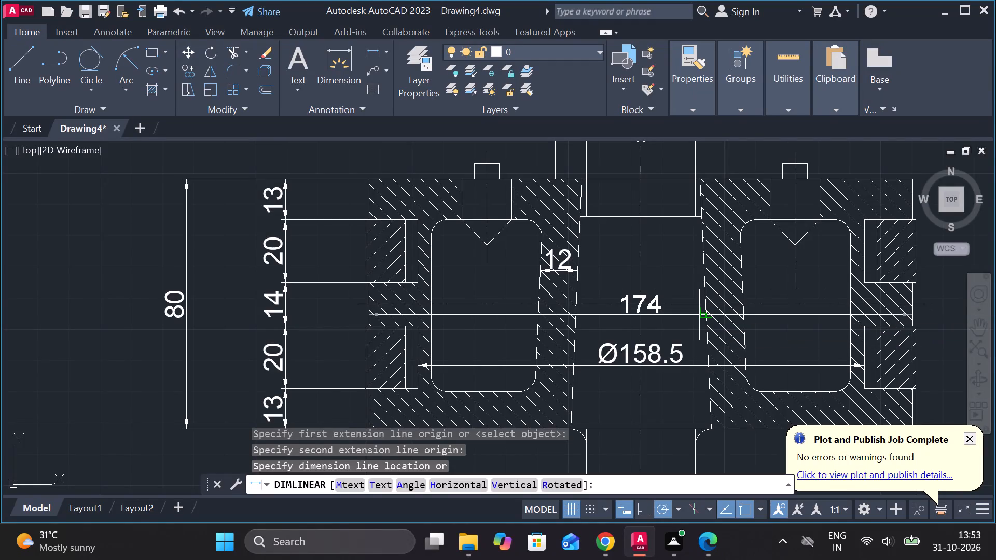
{"action": "double_click", "coordinate": [649, 305]}
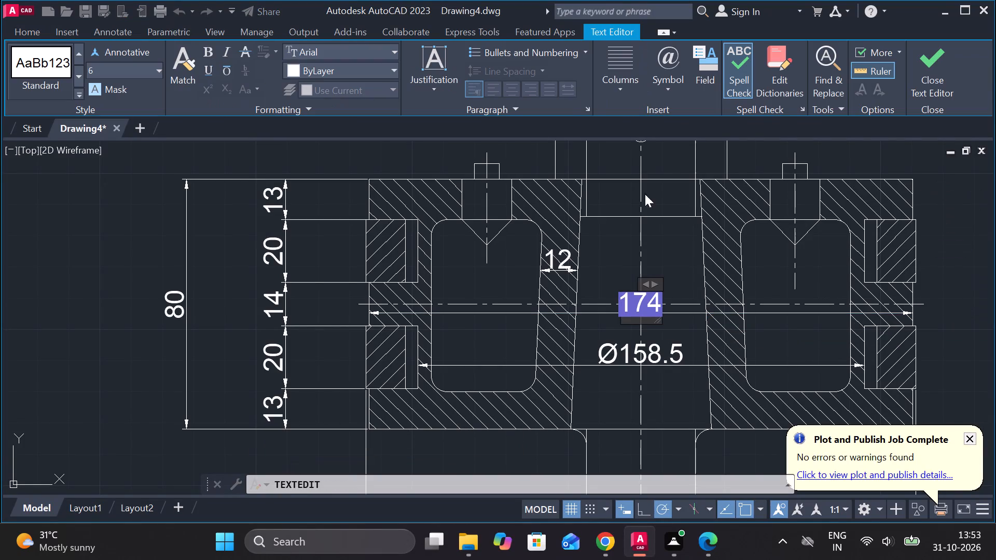
{"action": "left_click", "coordinate": [661, 89]}
{"action": "left_click", "coordinate": [689, 143]}
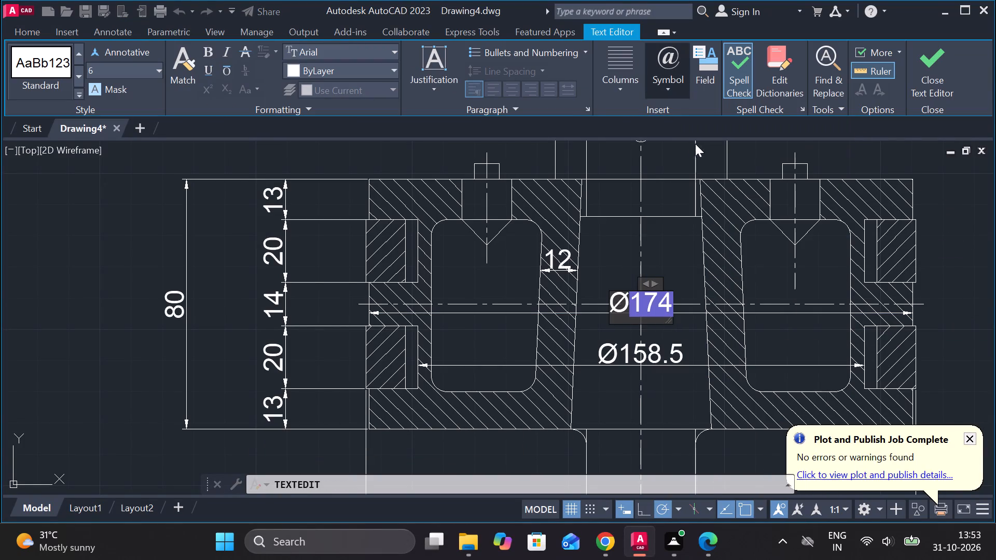
{"action": "left_click", "coordinate": [918, 76]}
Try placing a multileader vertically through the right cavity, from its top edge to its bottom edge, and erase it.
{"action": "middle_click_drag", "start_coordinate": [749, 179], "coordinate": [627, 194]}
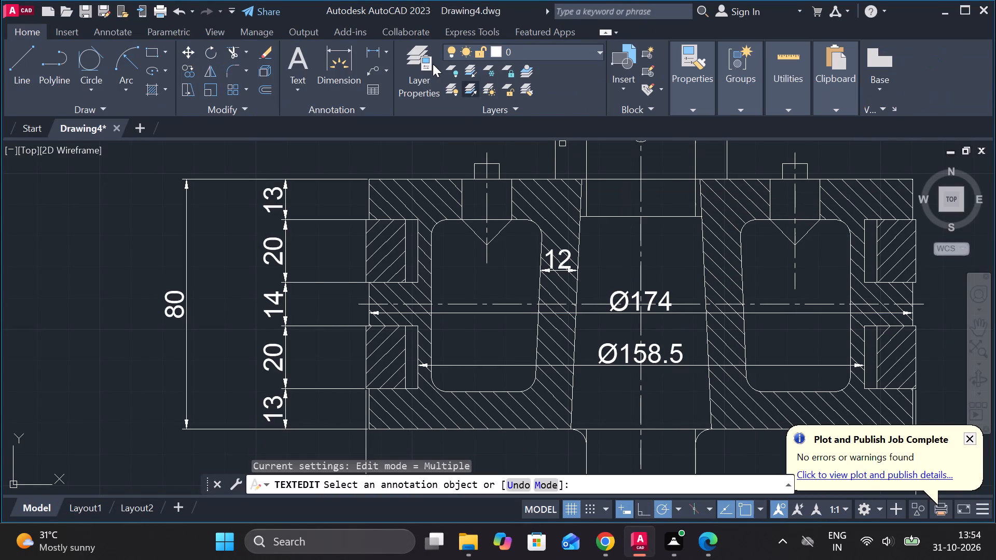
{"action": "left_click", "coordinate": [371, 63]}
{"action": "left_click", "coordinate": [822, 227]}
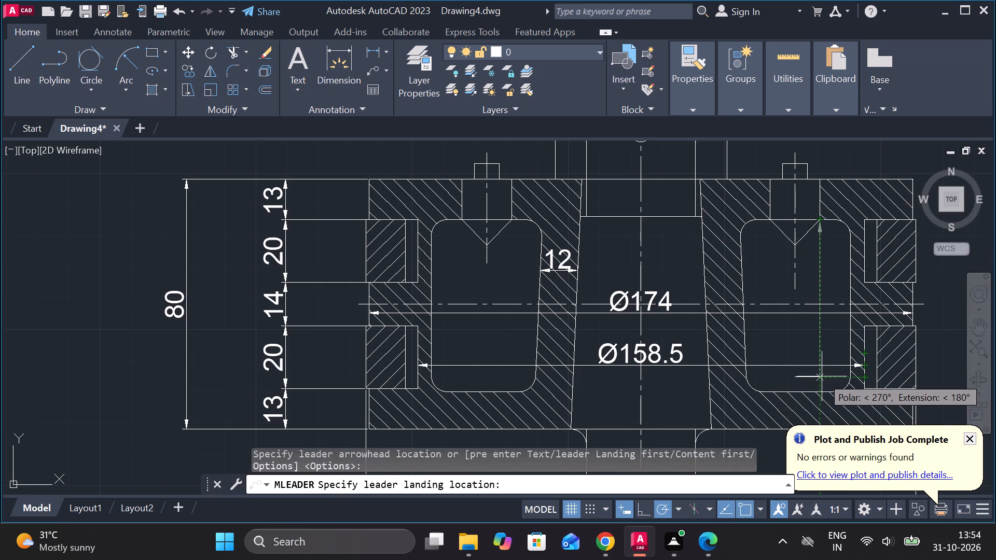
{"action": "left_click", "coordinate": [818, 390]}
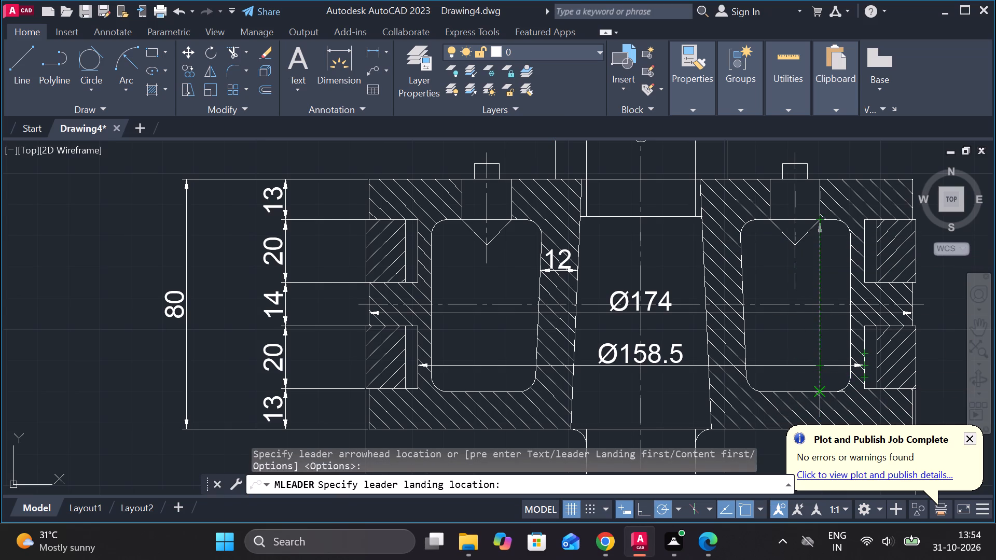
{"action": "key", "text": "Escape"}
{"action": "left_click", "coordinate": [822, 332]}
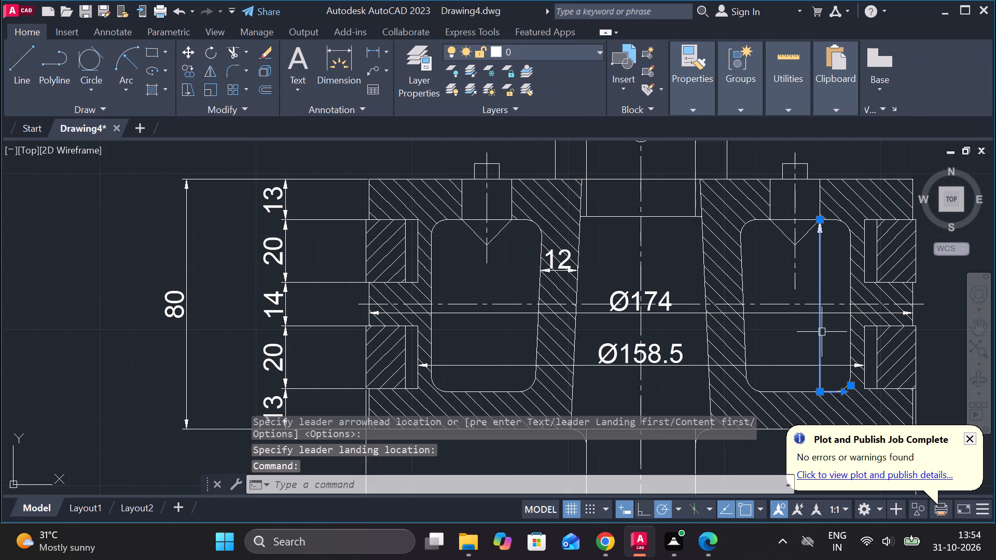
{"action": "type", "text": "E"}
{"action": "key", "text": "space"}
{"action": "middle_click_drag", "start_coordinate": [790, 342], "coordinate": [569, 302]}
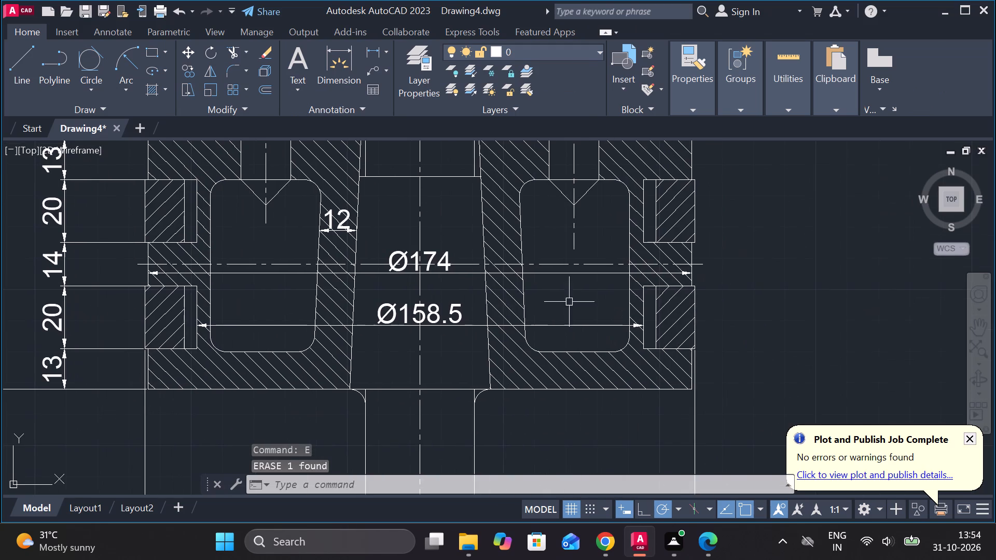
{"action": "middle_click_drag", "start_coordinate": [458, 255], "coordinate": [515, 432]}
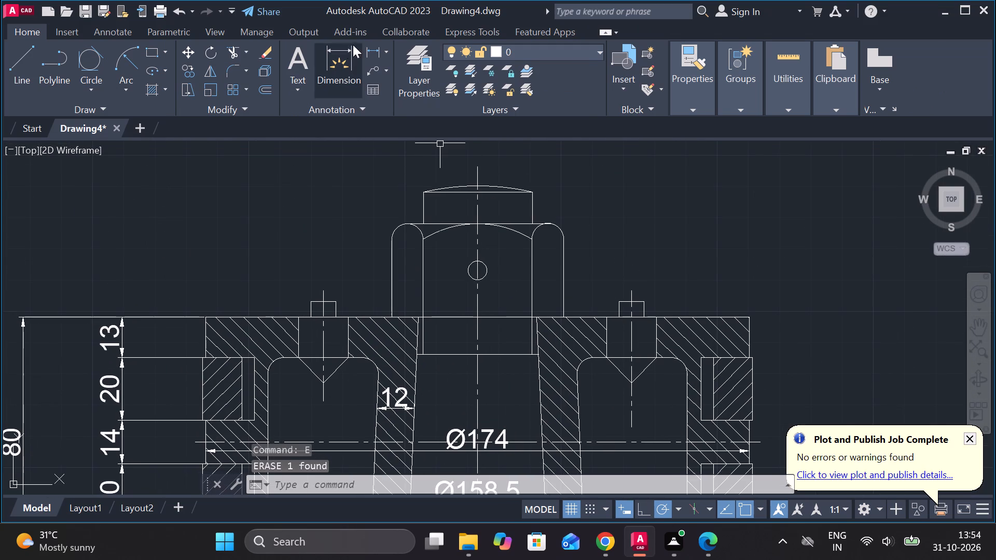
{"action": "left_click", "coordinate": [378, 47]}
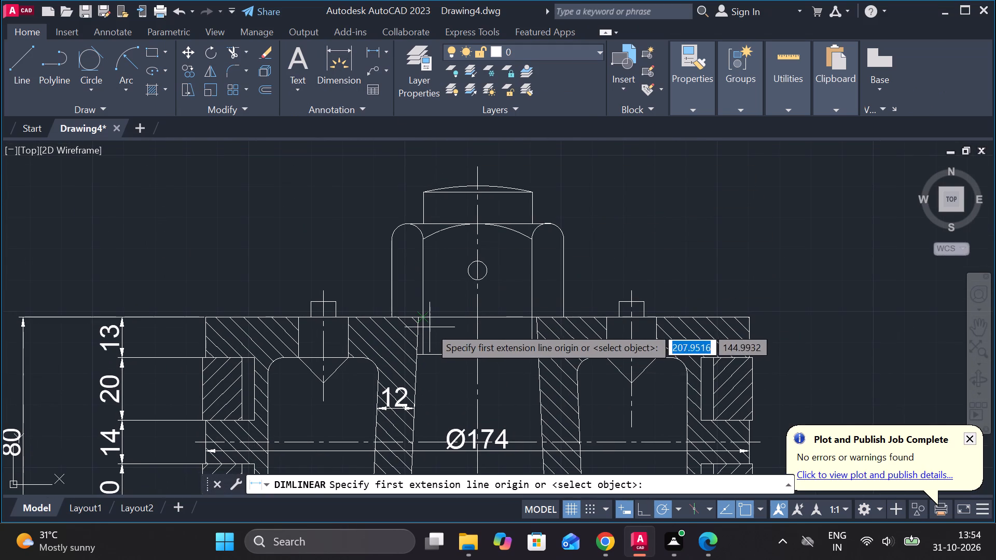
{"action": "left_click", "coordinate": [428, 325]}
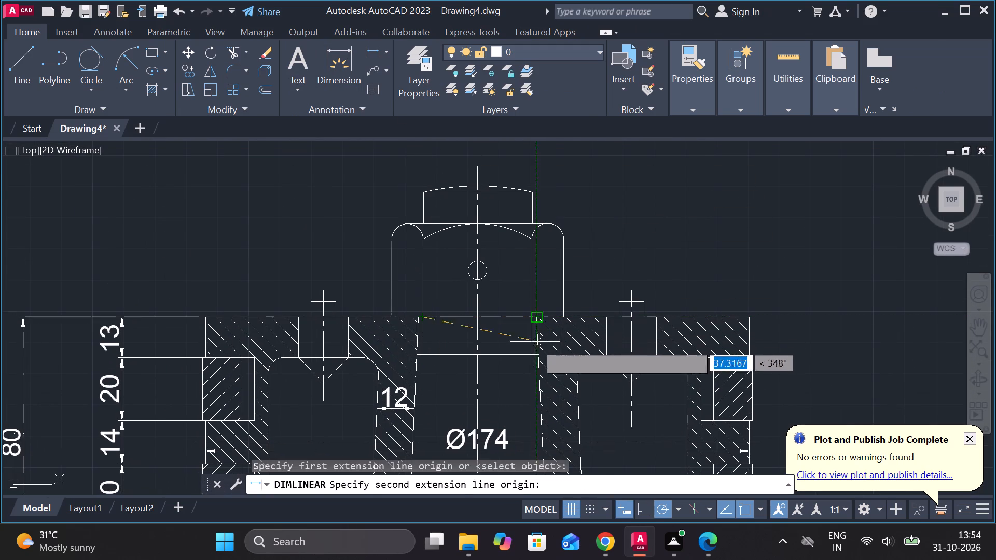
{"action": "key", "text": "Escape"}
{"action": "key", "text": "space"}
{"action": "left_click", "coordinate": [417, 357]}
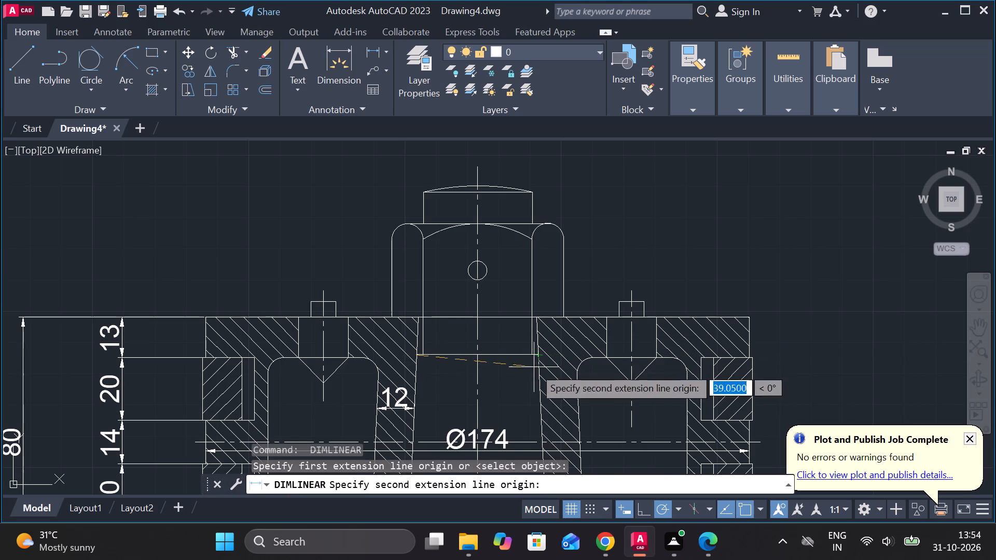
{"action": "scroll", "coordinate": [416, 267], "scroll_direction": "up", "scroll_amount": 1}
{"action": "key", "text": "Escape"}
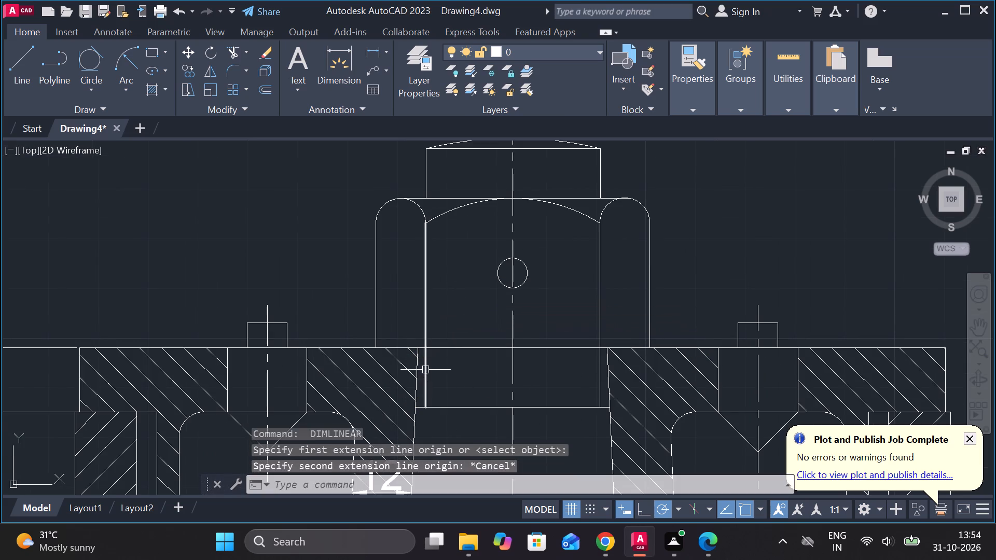
Dimension the tapered rod bore horizontally at the piston's top face and prefix the value with the diameter symbol.
{"action": "key", "text": "space"}
{"action": "left_click", "coordinate": [418, 352]}
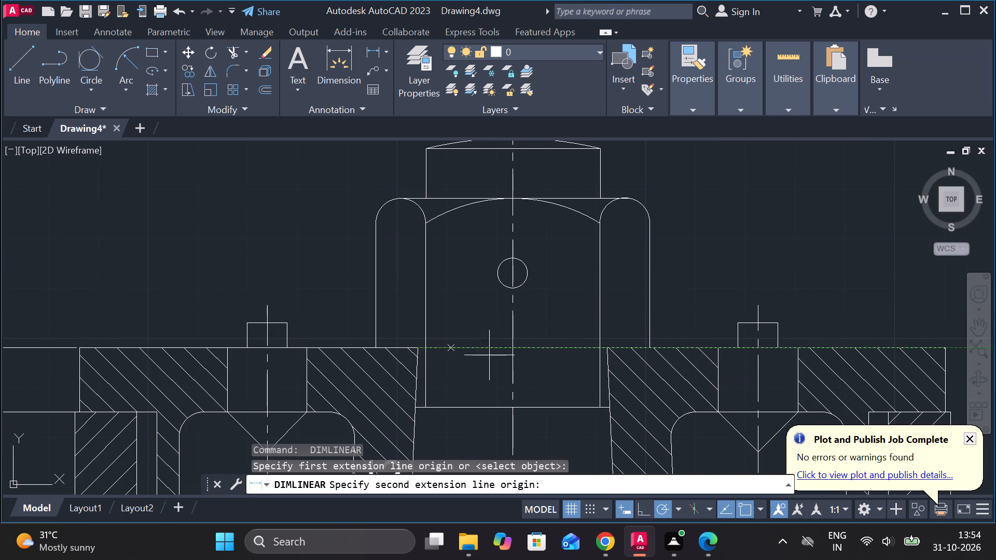
{"action": "left_click", "coordinate": [611, 350]}
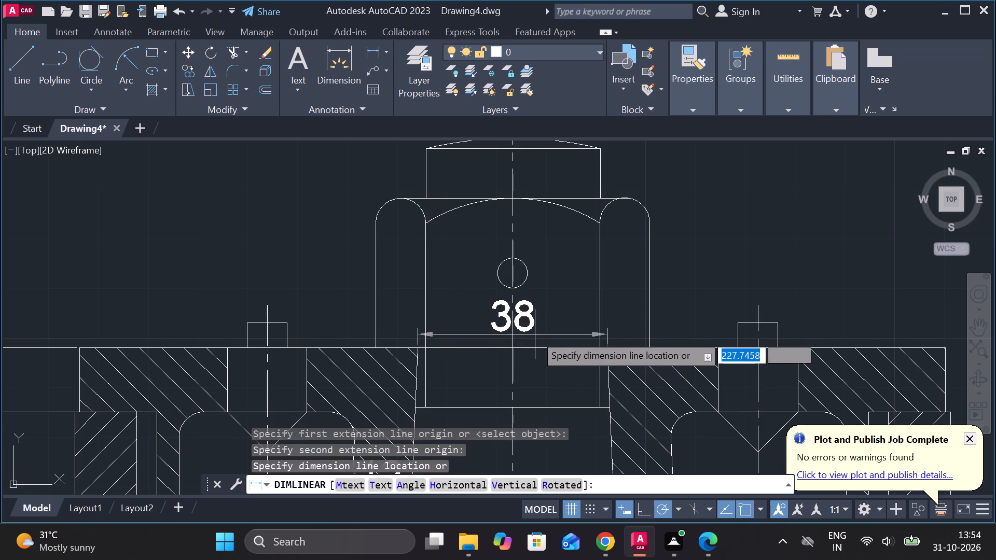
{"action": "left_click", "coordinate": [535, 334]}
{"action": "double_click", "coordinate": [500, 324]}
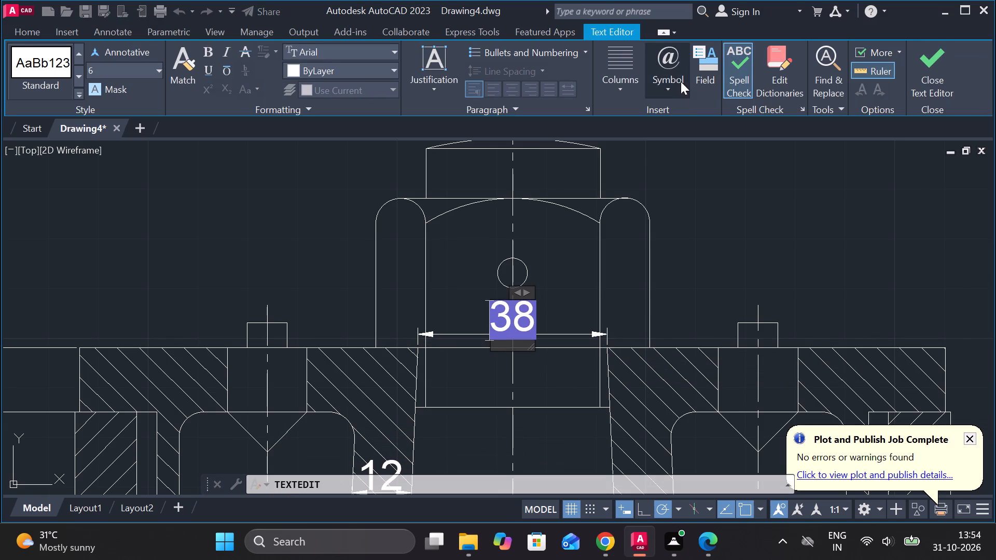
{"action": "left_click", "coordinate": [671, 81]}
{"action": "left_click", "coordinate": [699, 158]}
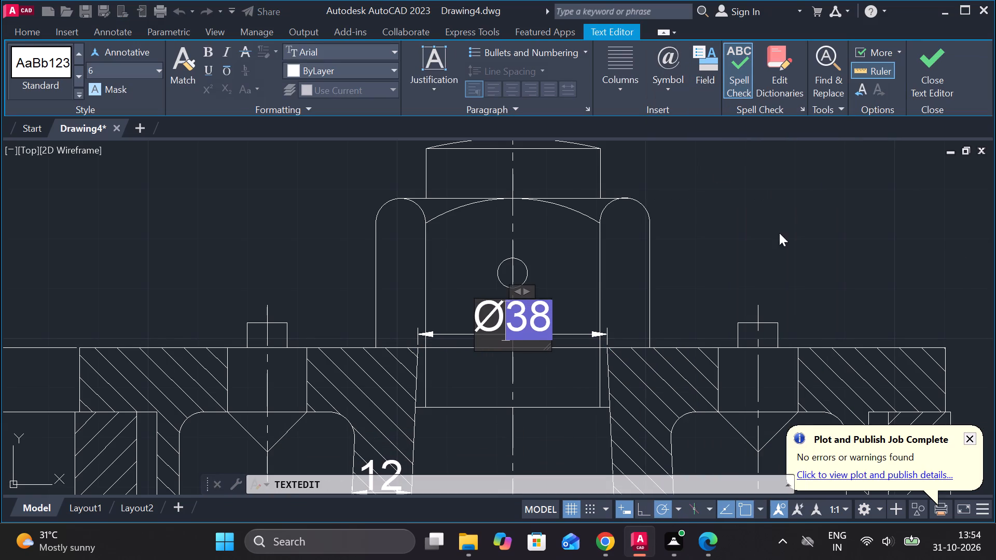
{"action": "left_click", "coordinate": [723, 251]}
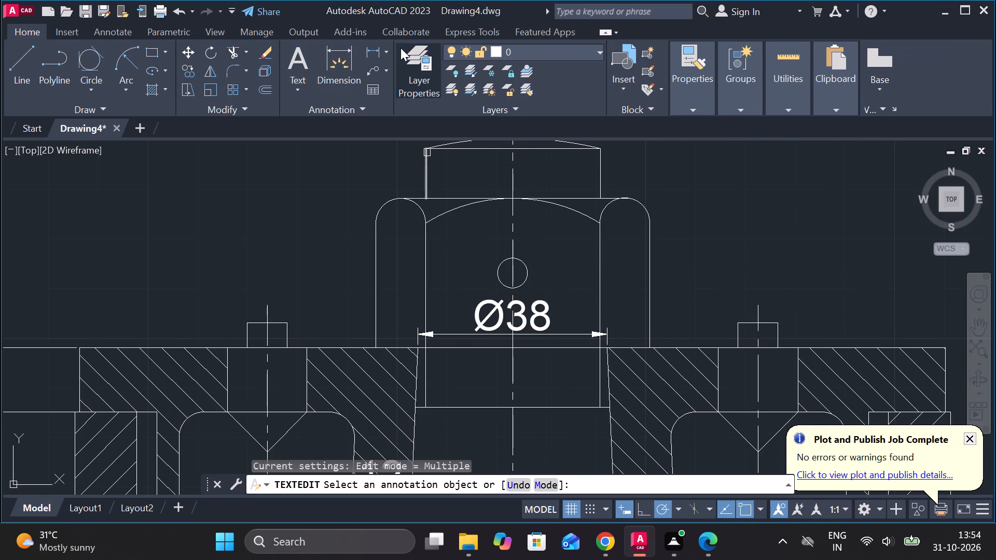
Dimension the small round hole in the nut vertically from its top quadrant to its bottom quadrant, placing the dimension beside the hole.
{"action": "left_click", "coordinate": [375, 48]}
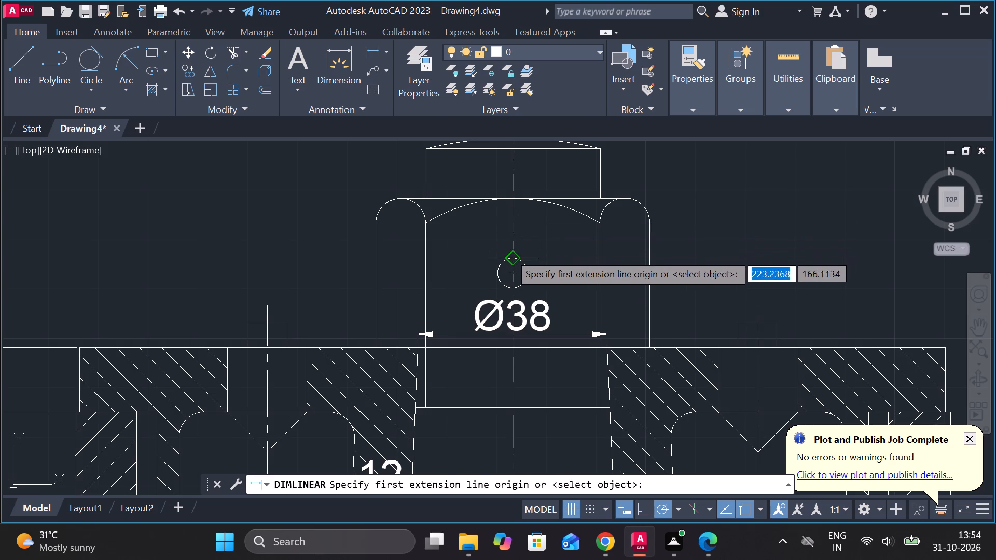
{"action": "left_click", "coordinate": [509, 253]}
{"action": "left_click", "coordinate": [514, 287]}
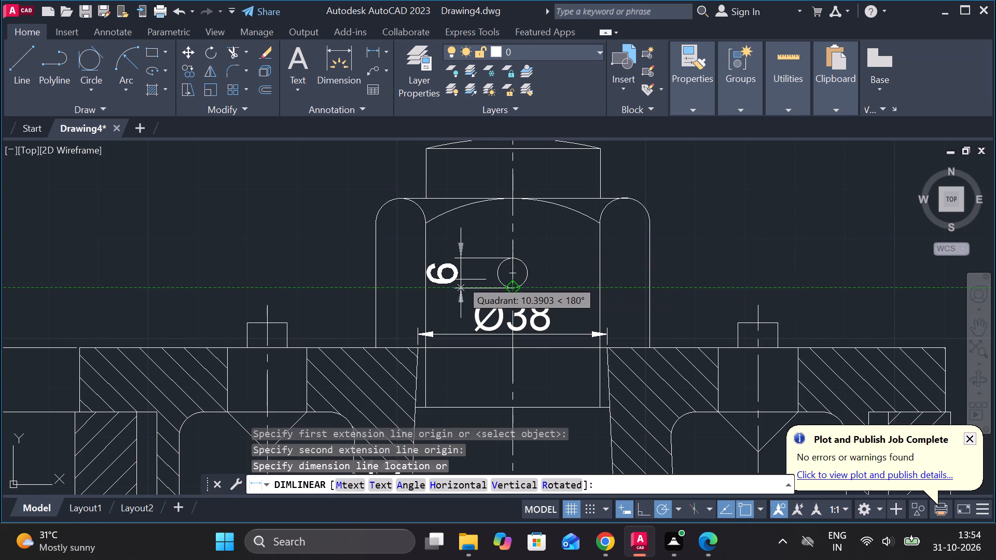
{"action": "left_click", "coordinate": [464, 279]}
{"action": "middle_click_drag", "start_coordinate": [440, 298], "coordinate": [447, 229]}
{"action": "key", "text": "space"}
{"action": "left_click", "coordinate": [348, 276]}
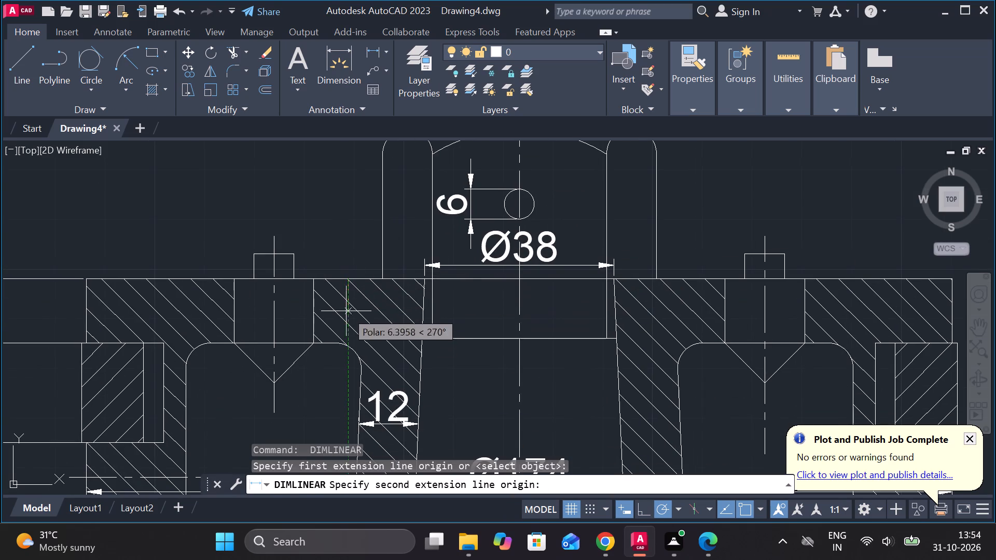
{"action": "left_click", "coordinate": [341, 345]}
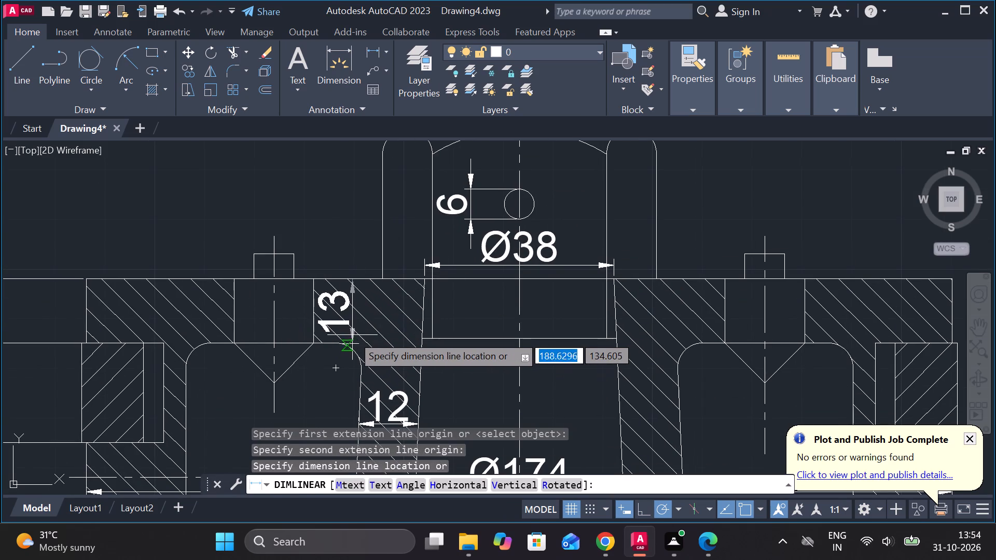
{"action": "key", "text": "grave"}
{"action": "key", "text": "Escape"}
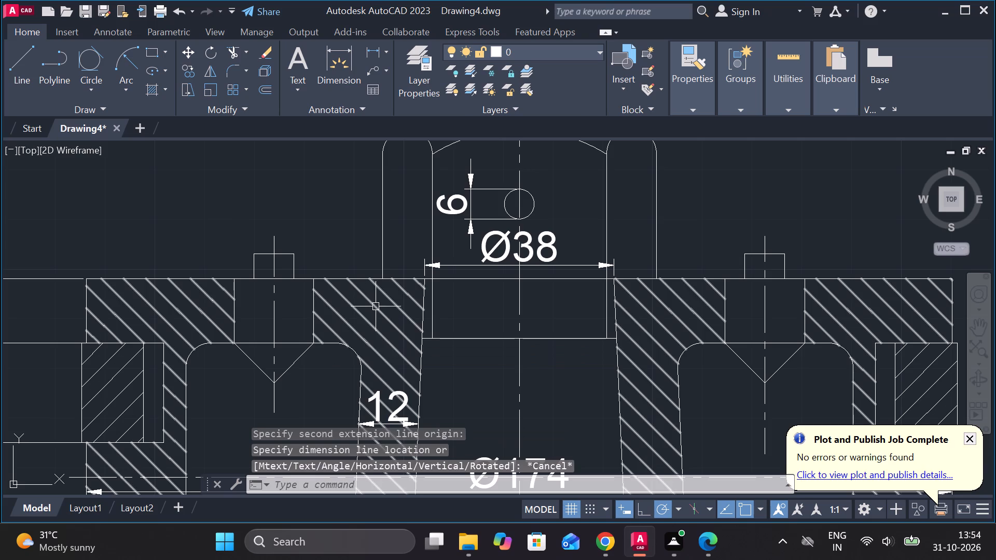
Dimension the rod's width horizontally between its two side edges, on the shank below the piston.
{"action": "middle_click_drag", "start_coordinate": [380, 307], "coordinate": [389, 285]}
{"action": "scroll", "coordinate": [422, 313], "scroll_direction": "down", "scroll_amount": 1}
{"action": "middle_click_drag", "start_coordinate": [514, 320], "coordinate": [443, 273]}
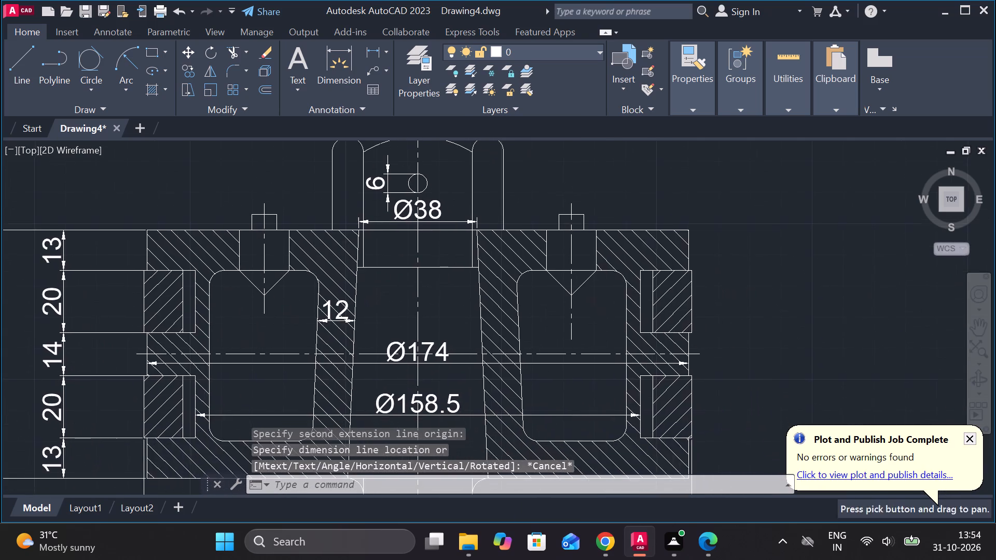
{"action": "middle_click_drag", "start_coordinate": [787, 342], "coordinate": [701, 300]}
{"action": "middle_click_drag", "start_coordinate": [453, 343], "coordinate": [503, 309]}
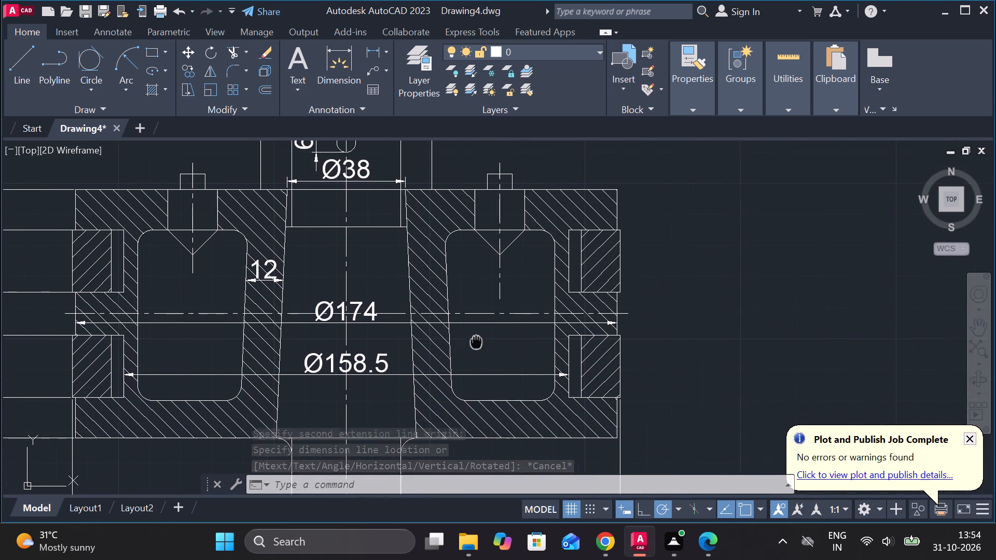
{"action": "middle_click_drag", "start_coordinate": [503, 309], "coordinate": [529, 252]}
{"action": "key", "text": "space"}
{"action": "middle_click_drag", "start_coordinate": [473, 422], "coordinate": [488, 320]}
{"action": "left_click", "coordinate": [366, 324]}
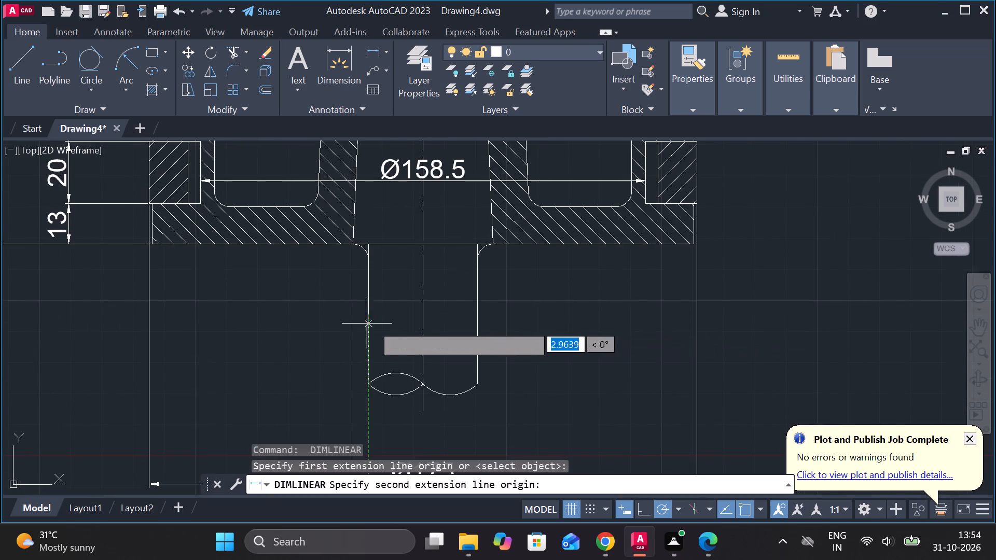
{"action": "left_click", "coordinate": [476, 317]}
{"action": "left_click", "coordinate": [457, 317]}
Prefix the rod's width dimension with the diameter symbol.
{"action": "double_click", "coordinate": [427, 307]}
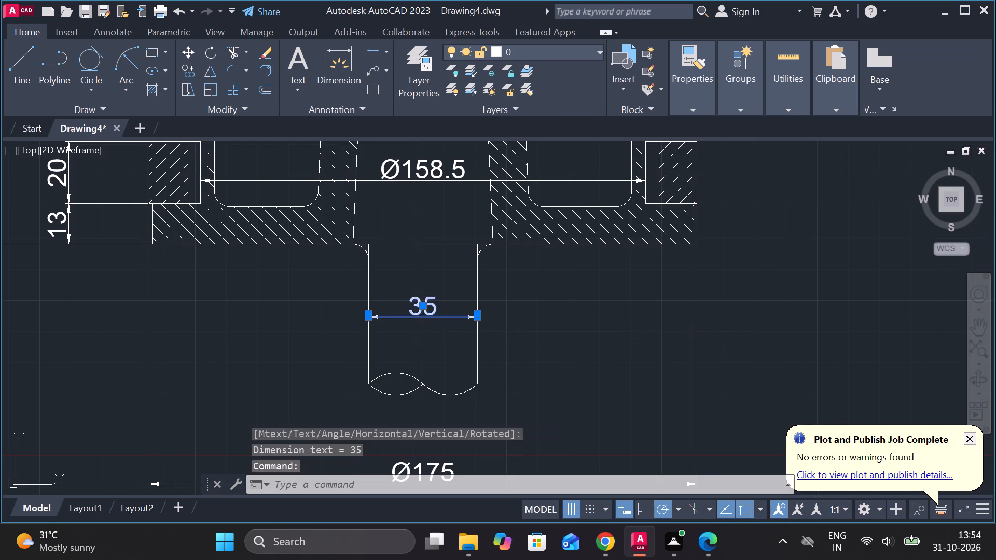
{"action": "left_click", "coordinate": [668, 90]}
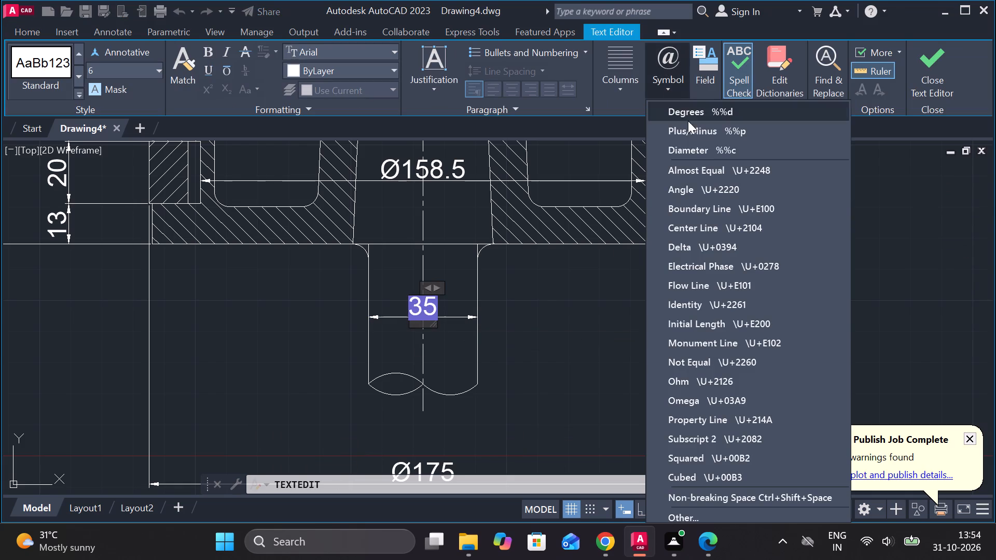
{"action": "left_click", "coordinate": [718, 161]}
{"action": "left_click", "coordinate": [712, 155]}
{"action": "left_click", "coordinate": [922, 81]}
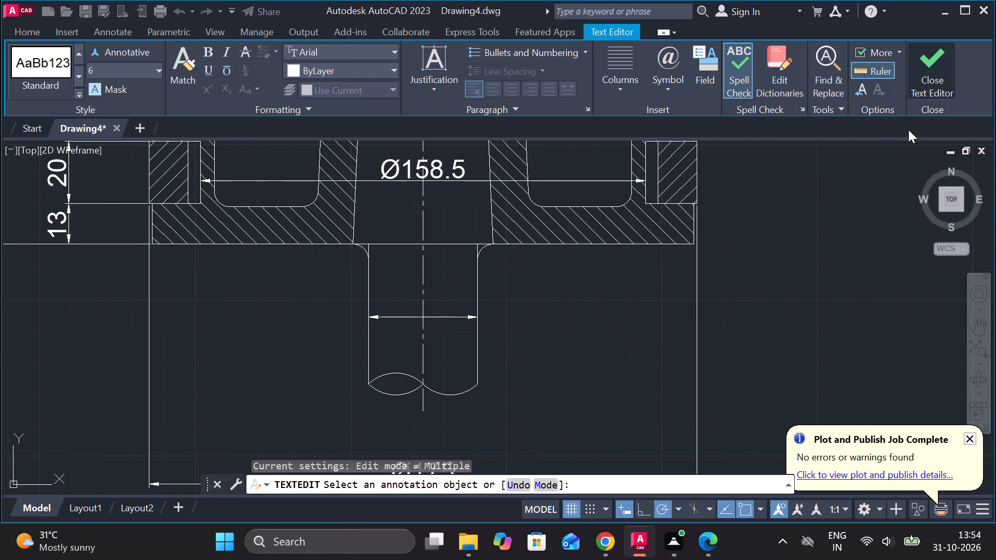
{"action": "key", "text": "Escape"}
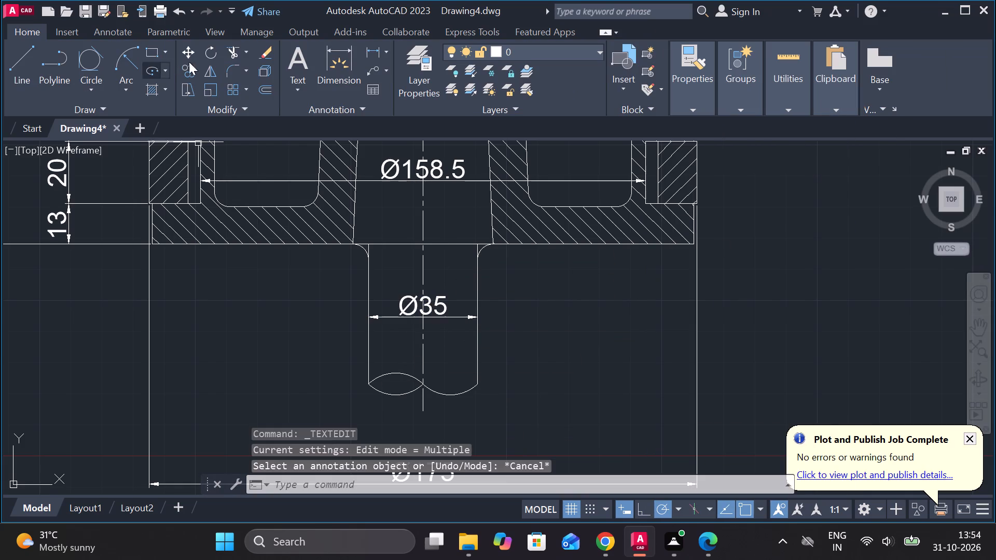
Hatch the closed lens-shaped left half of the break at the rod's lower end.
{"action": "left_click", "coordinate": [155, 90]}
{"action": "left_click", "coordinate": [385, 381]}
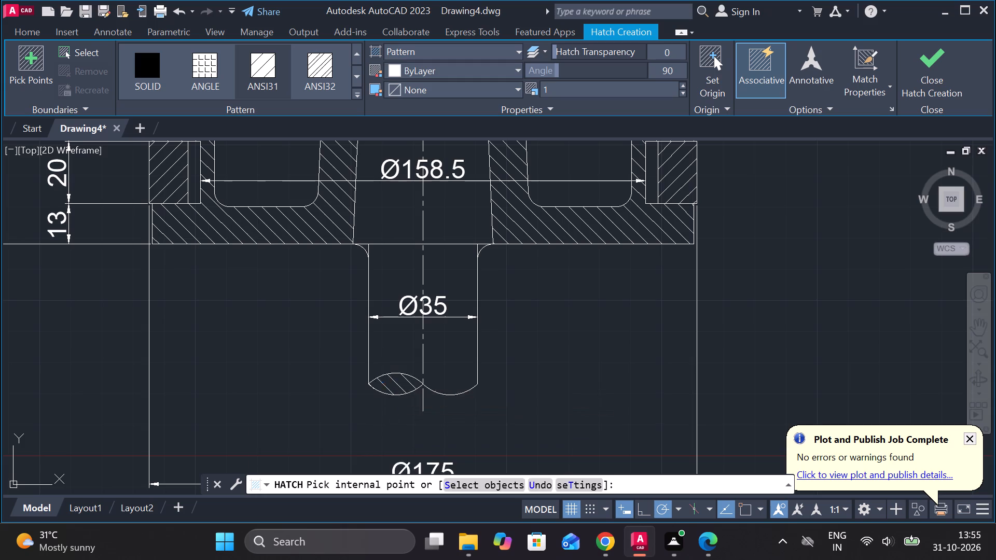
{"action": "left_click", "coordinate": [923, 73]}
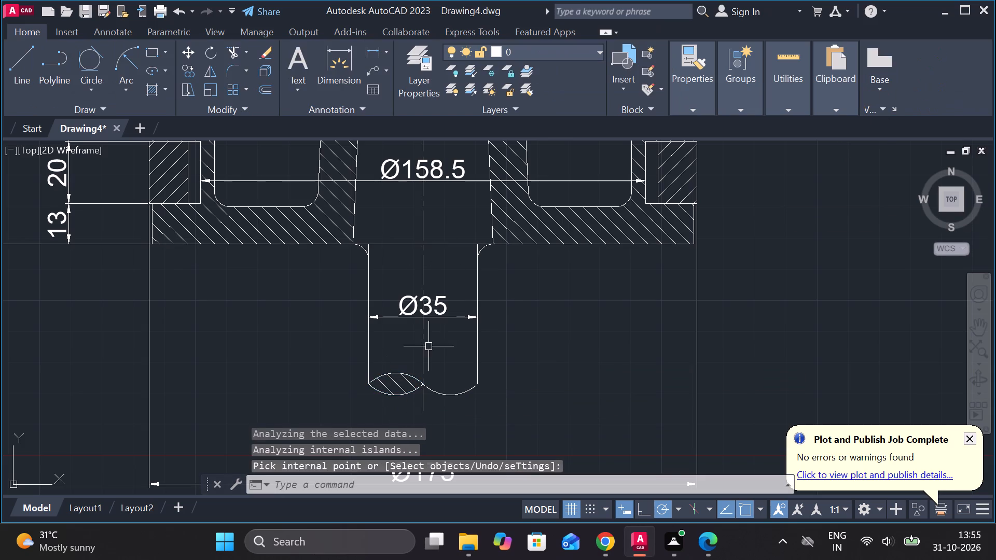
Draw a closed rectangle 175 wide and 20 high with lines, in the empty space between the piston section and the rod view.
{"action": "scroll", "coordinate": [428, 346], "scroll_direction": "down", "scroll_amount": 2}
{"action": "middle_click_drag", "start_coordinate": [485, 347], "coordinate": [466, 347]}
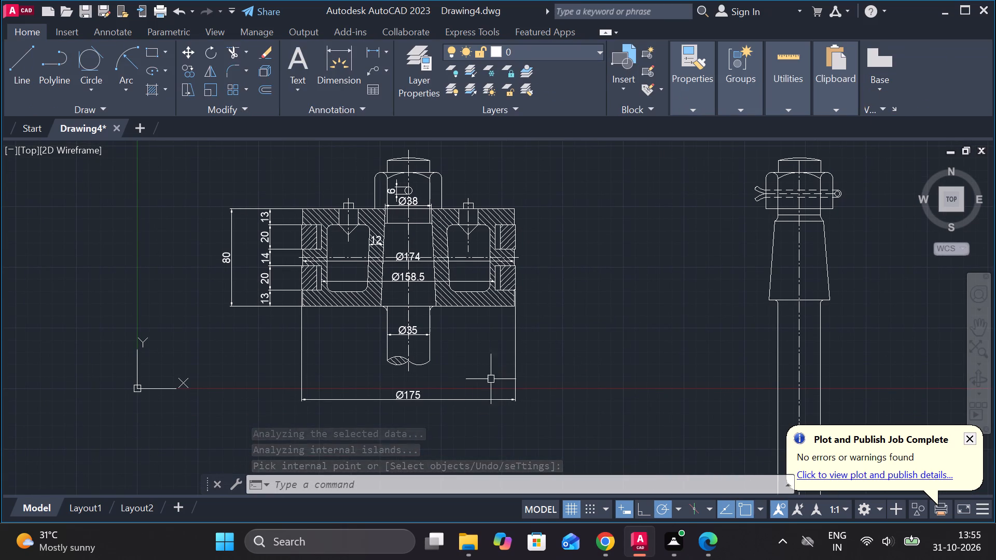
{"action": "middle_click_drag", "start_coordinate": [485, 383], "coordinate": [504, 325]}
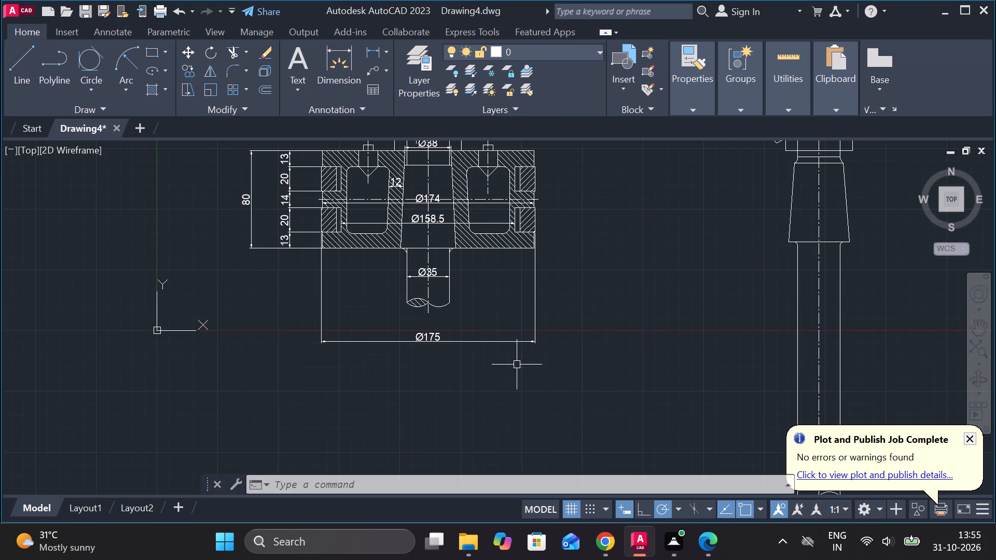
{"action": "middle_click_drag", "start_coordinate": [495, 398], "coordinate": [454, 398]}
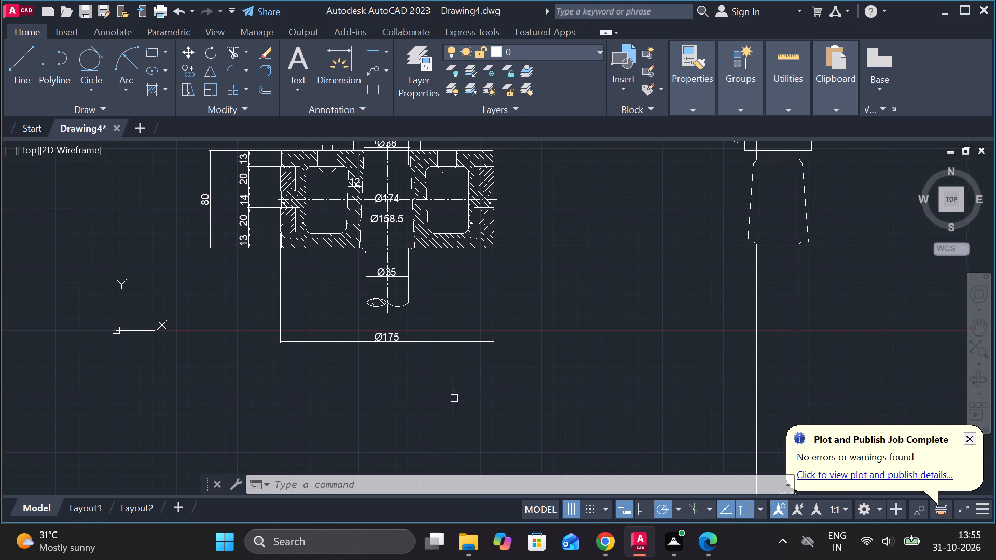
{"action": "middle_click_drag", "start_coordinate": [498, 380], "coordinate": [455, 369]}
{"action": "key", "text": "l"}
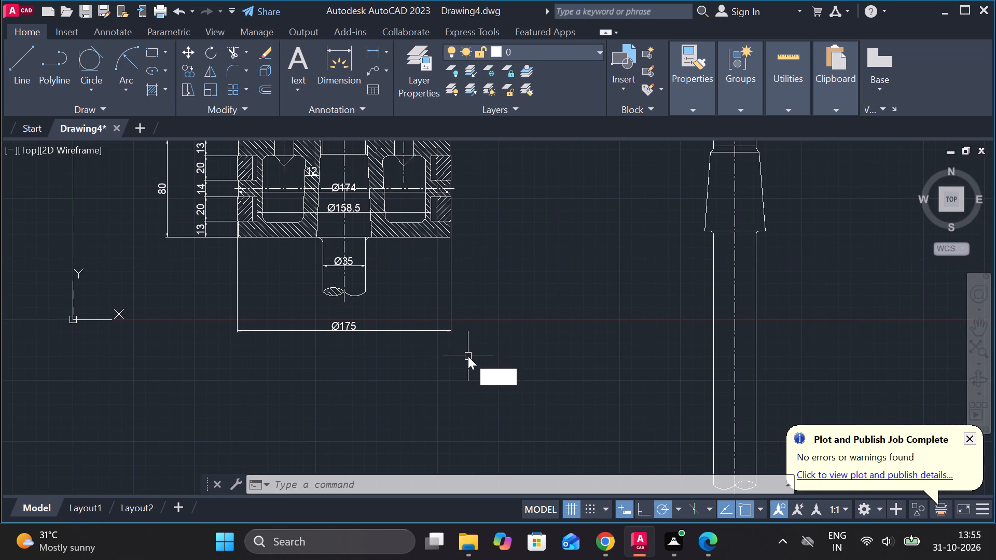
{"action": "key", "text": "Return"}
{"action": "left_click", "coordinate": [485, 285]}
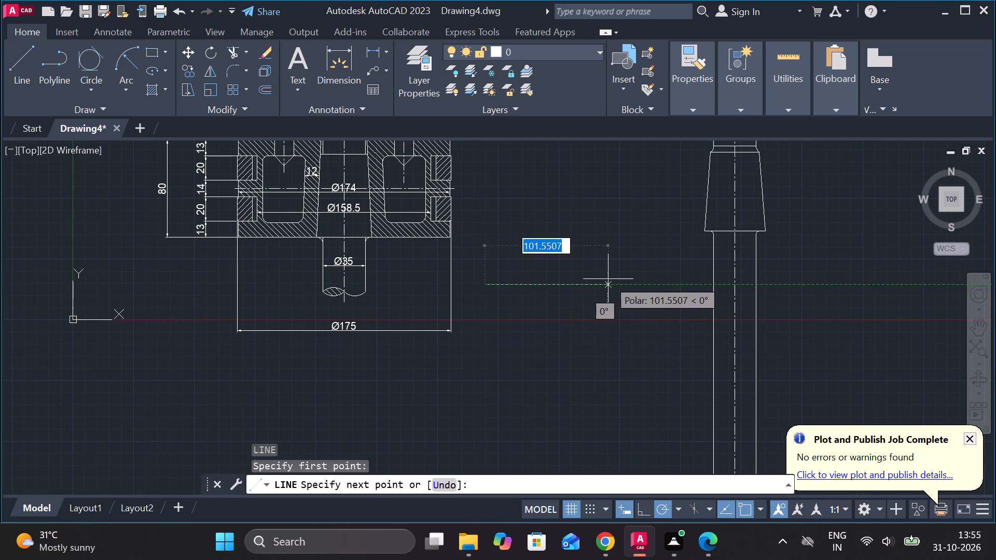
{"action": "key", "text": "1"}
{"action": "type", "text": "75"}
{"action": "key", "text": "space"}
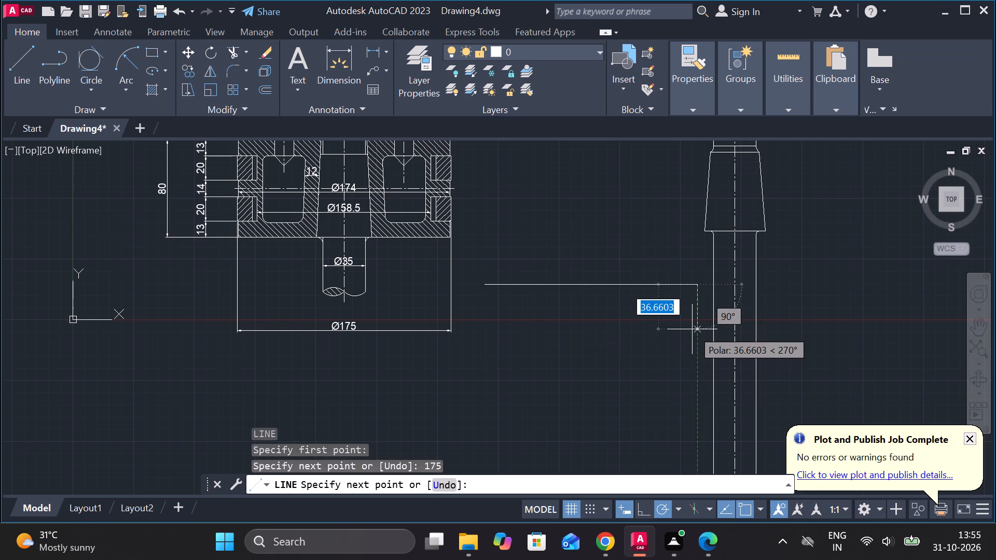
{"action": "type", "text": "20"}
{"action": "key", "text": "Return"}
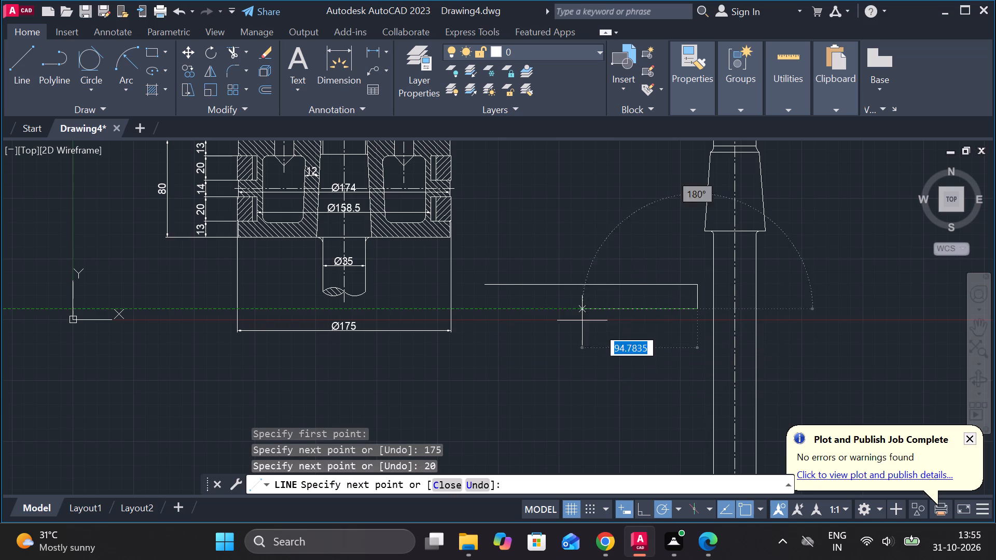
{"action": "key", "text": "1"}
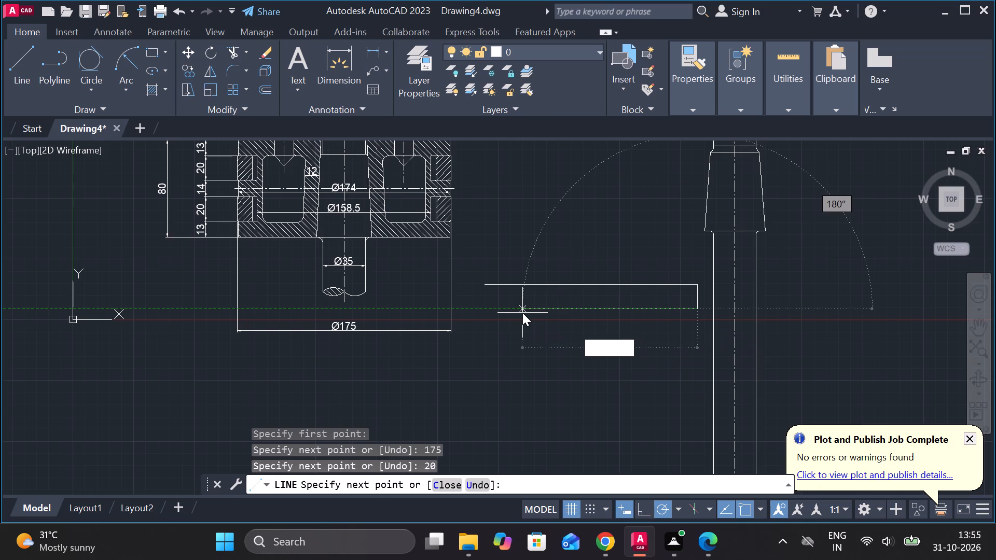
{"action": "type", "text": "75"}
{"action": "key", "text": "space"}
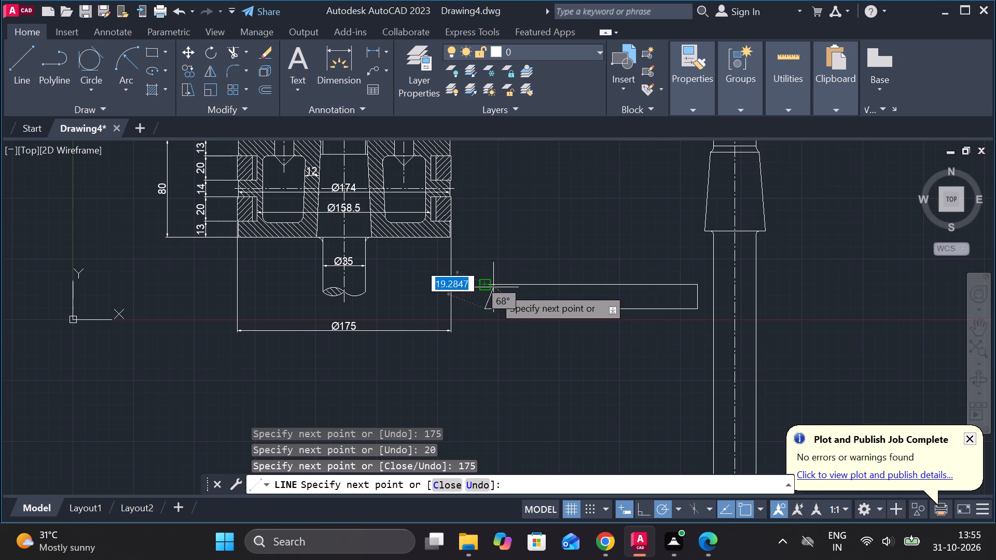
{"action": "left_click", "coordinate": [489, 282]}
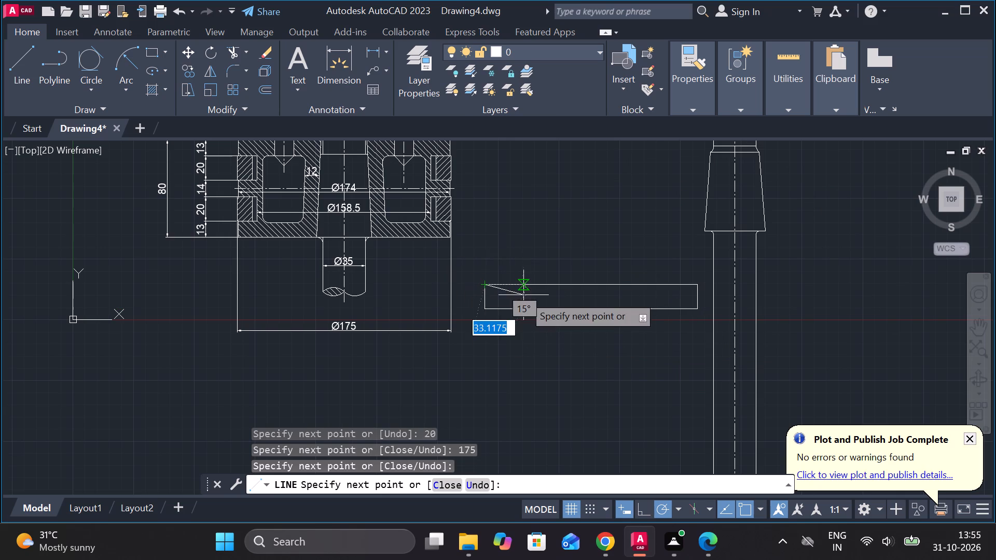
{"action": "key", "text": "Escape"}
Offset both vertical end lines of the 175 by 20 rectangle inward by 8.
{"action": "scroll", "coordinate": [535, 305], "scroll_direction": "up", "scroll_amount": 1}
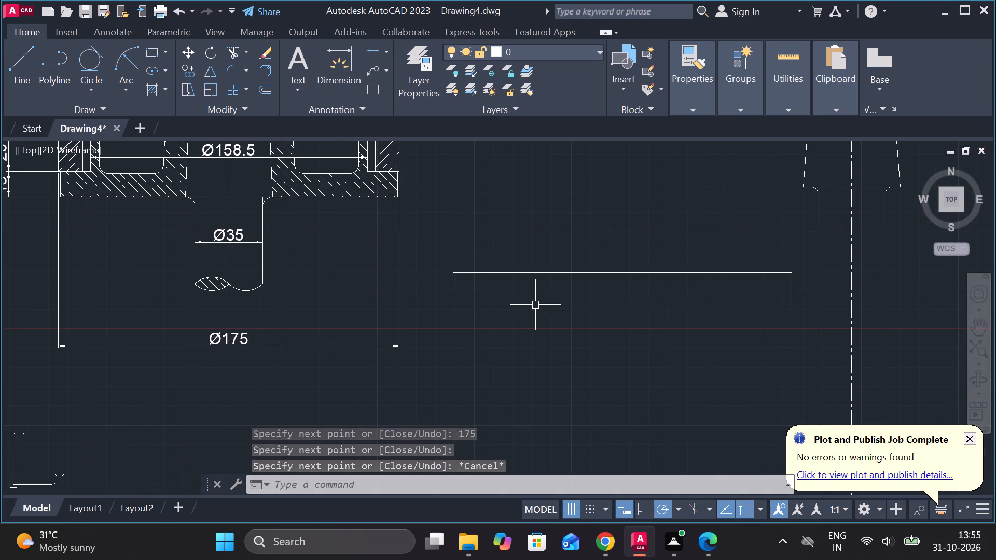
{"action": "left_click", "coordinate": [450, 285]}
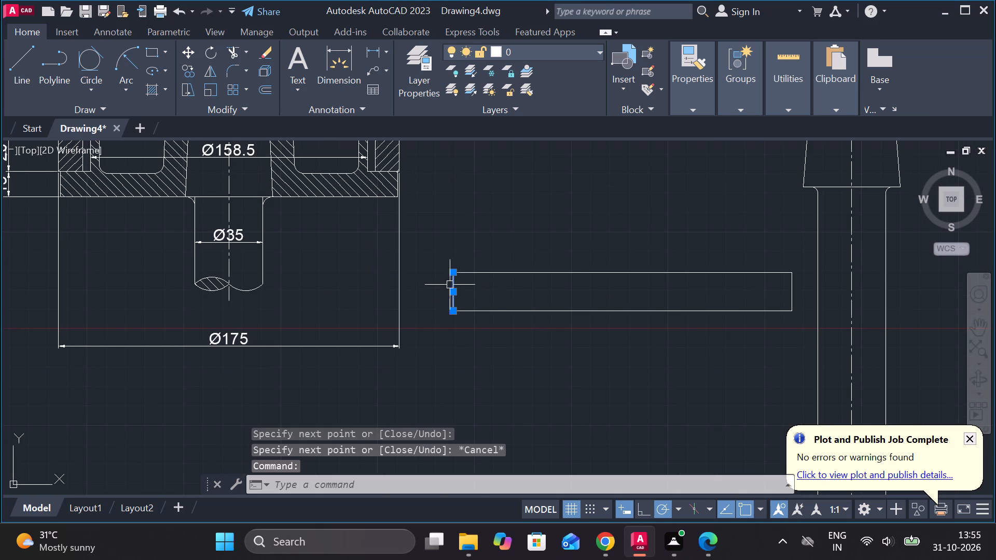
{"action": "key", "text": "o"}
{"action": "key", "text": "Return"}
{"action": "key", "text": "Return"}
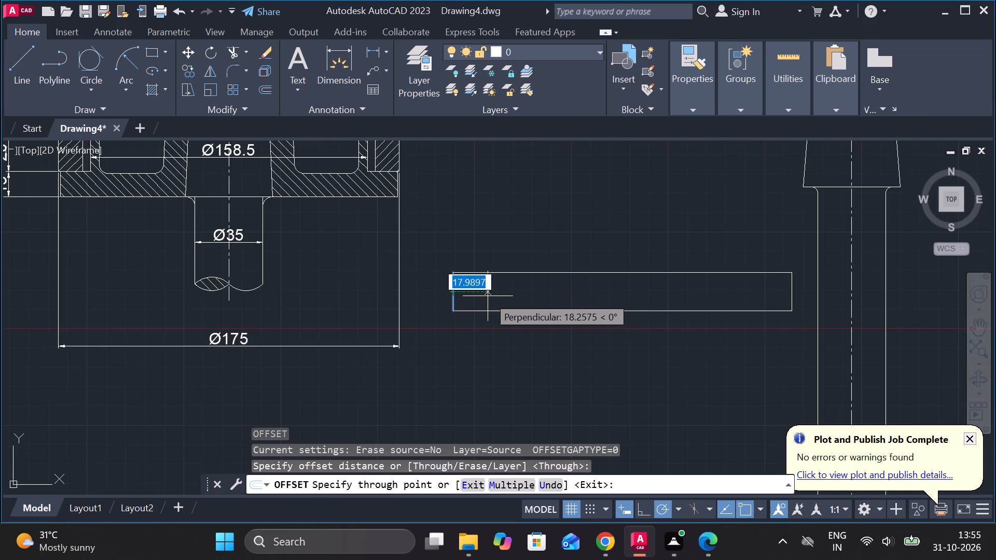
{"action": "key", "text": "8"}
{"action": "key", "text": "Return"}
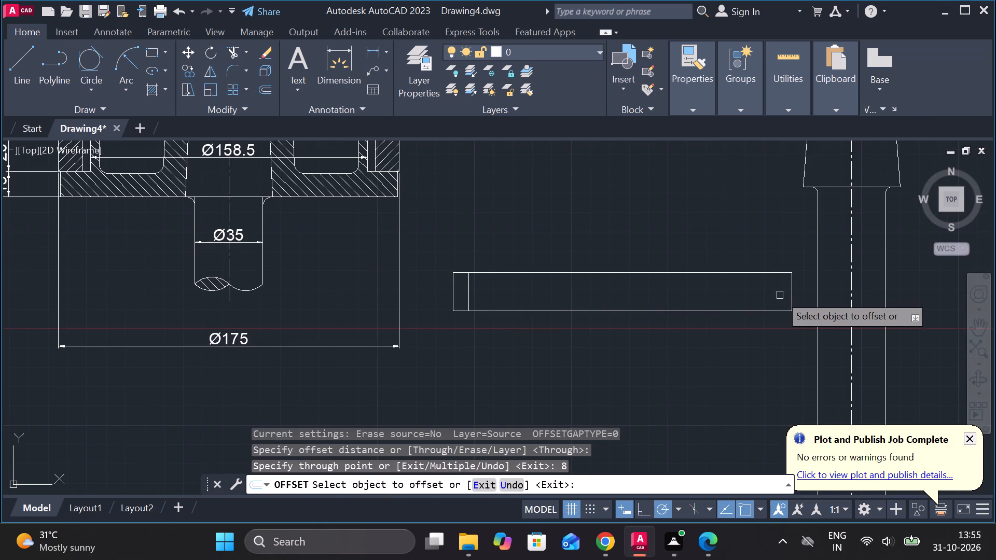
{"action": "left_click", "coordinate": [790, 286]}
{"action": "key", "text": "8"}
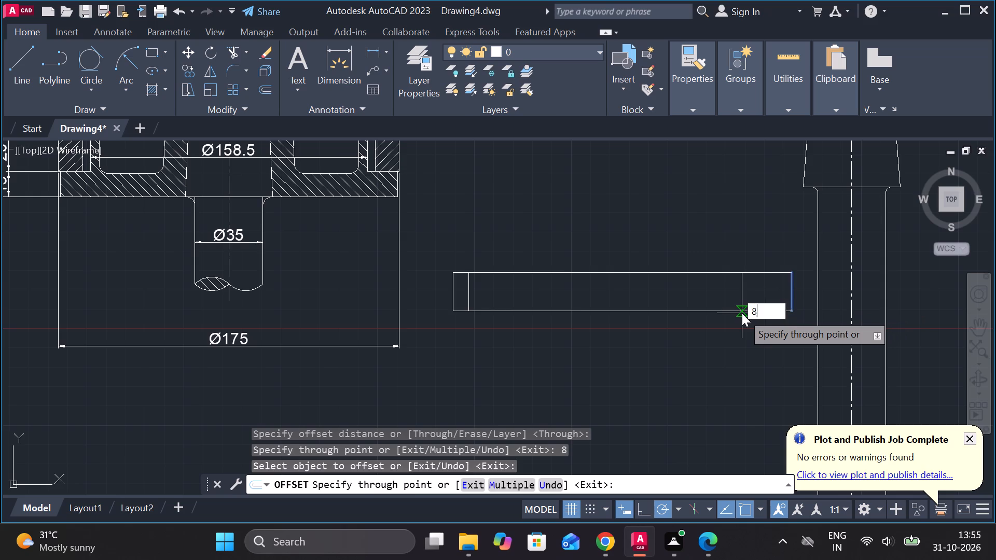
{"action": "key", "text": "Return"}
{"action": "middle_click_drag", "start_coordinate": [605, 377], "coordinate": [558, 377]}
{"action": "key", "text": "Escape"}
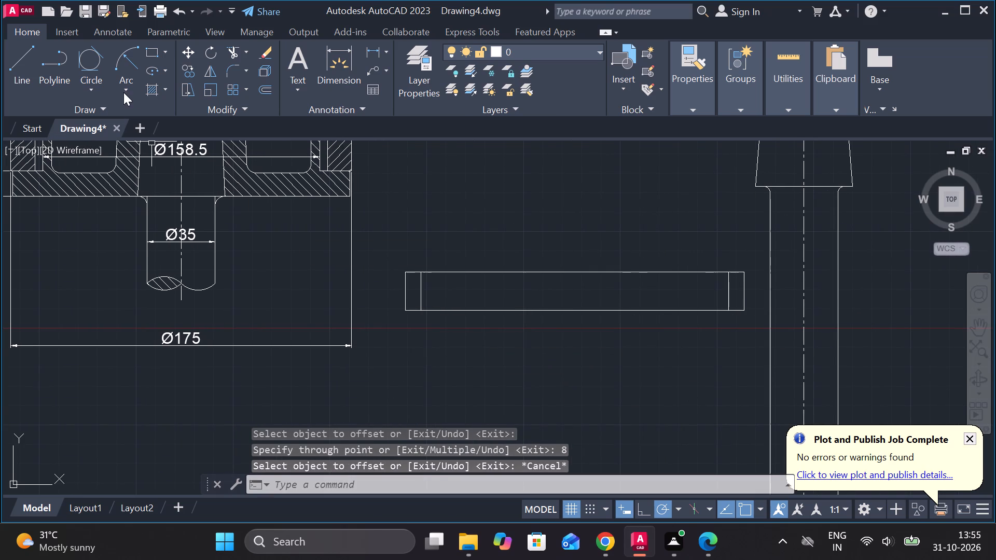
Hatch the two narrow end sections of the rectangle.
{"action": "left_click", "coordinate": [146, 88]}
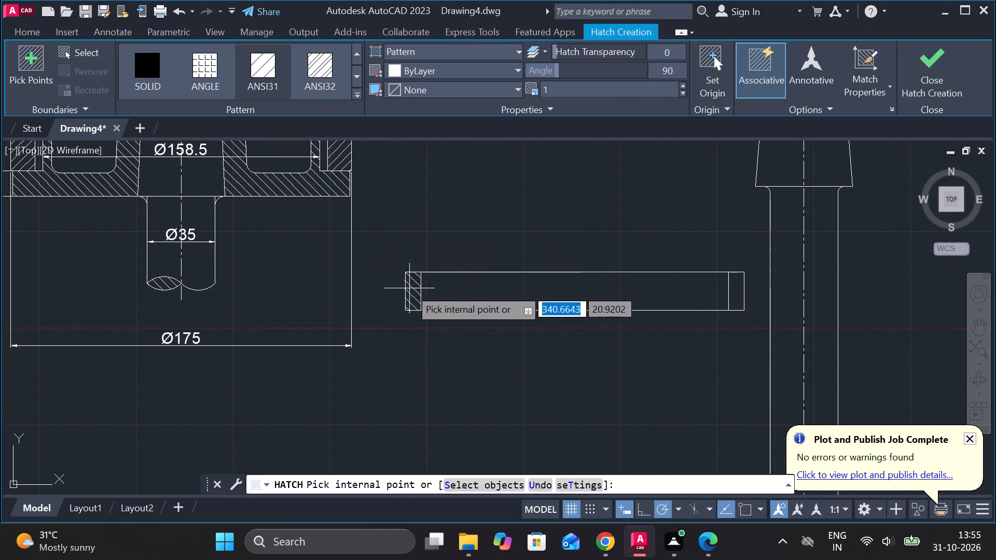
{"action": "left_click", "coordinate": [410, 288]}
{"action": "left_click", "coordinate": [736, 289]}
{"action": "key", "text": "Escape"}
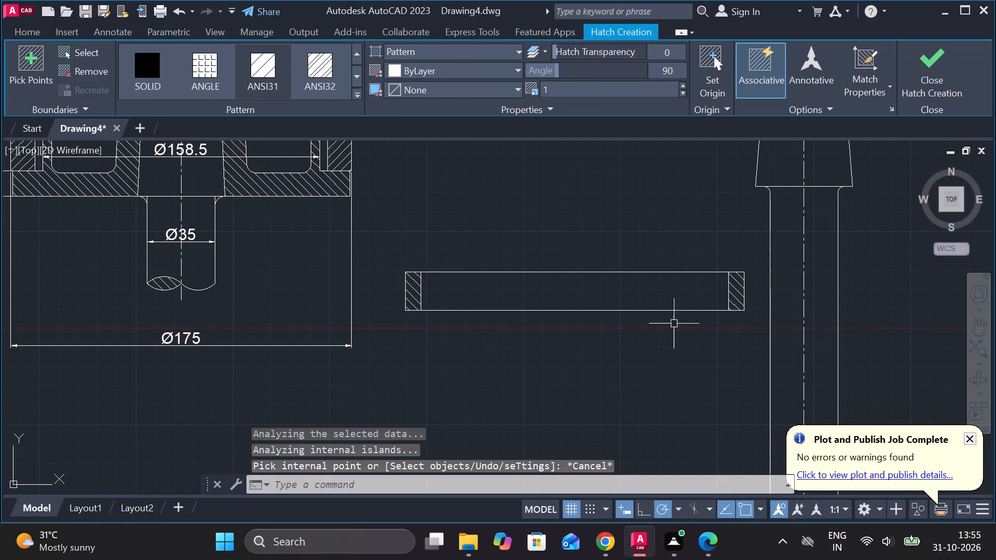
Dimension the rectangle's overall width horizontally below its bottom edge.
{"action": "left_click", "coordinate": [376, 48]}
{"action": "left_click", "coordinate": [402, 319]}
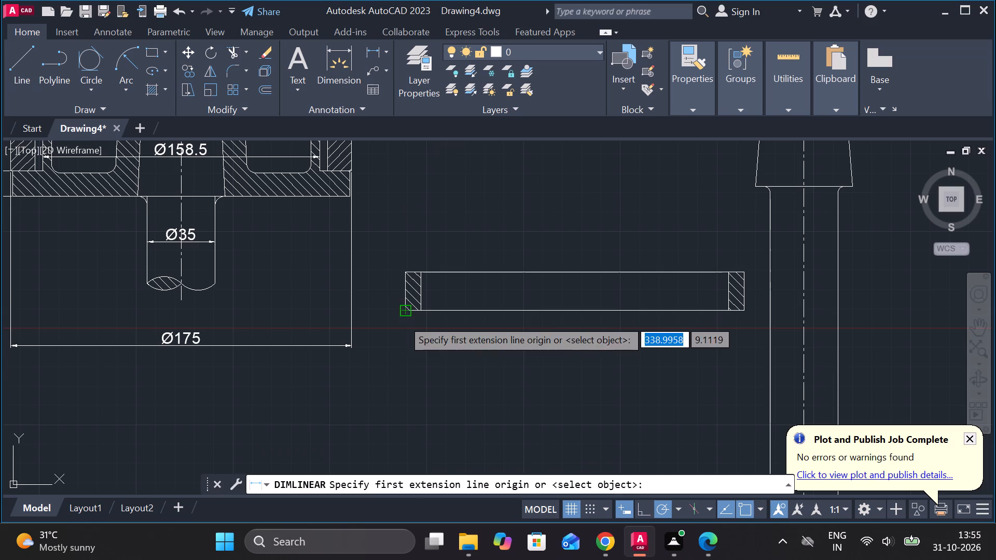
{"action": "left_click", "coordinate": [739, 311]}
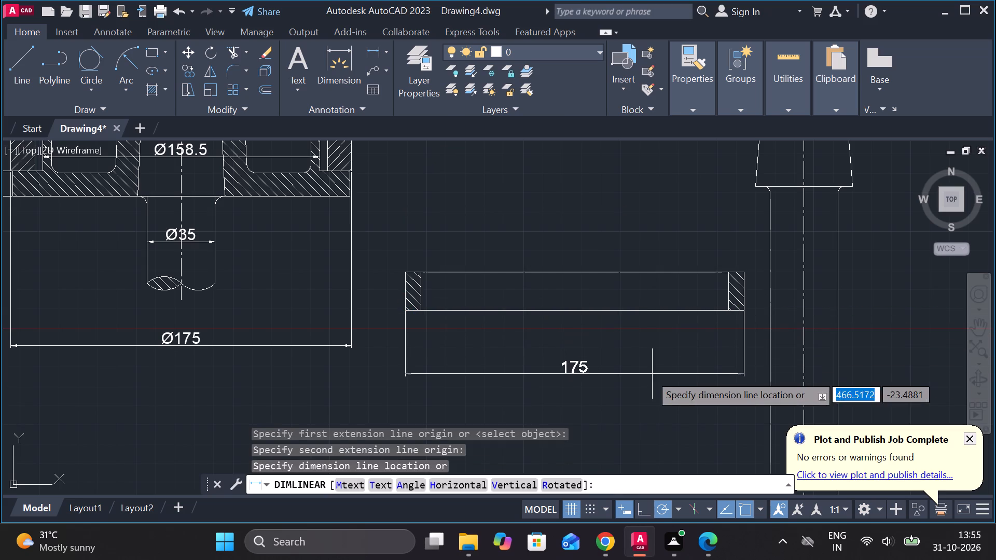
{"action": "left_click", "coordinate": [635, 374]}
Dimension the ring section's inner width horizontally between the two inner vertical lines, placed between the ring and its overall width dimension.
{"action": "key", "text": "space"}
{"action": "left_click", "coordinate": [430, 319]}
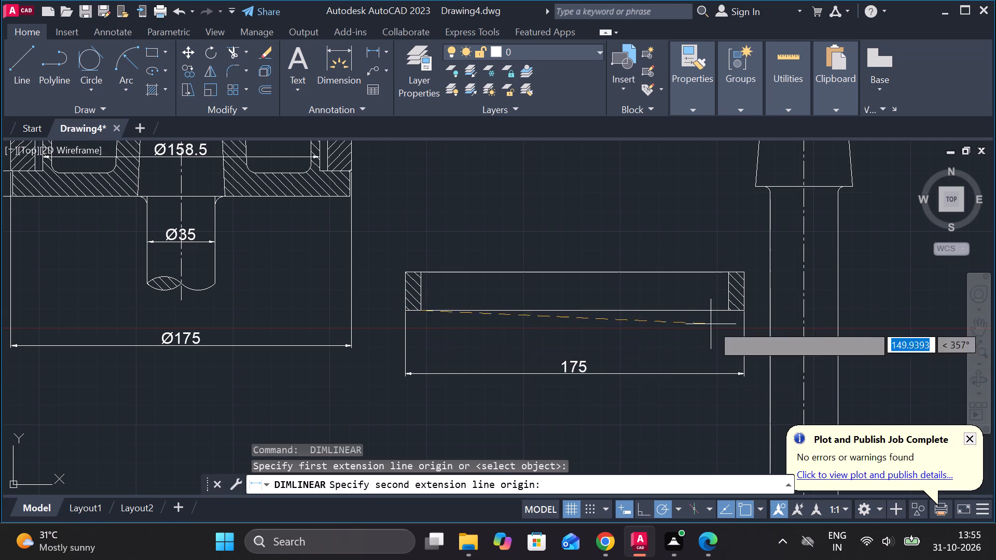
{"action": "left_click", "coordinate": [728, 314]}
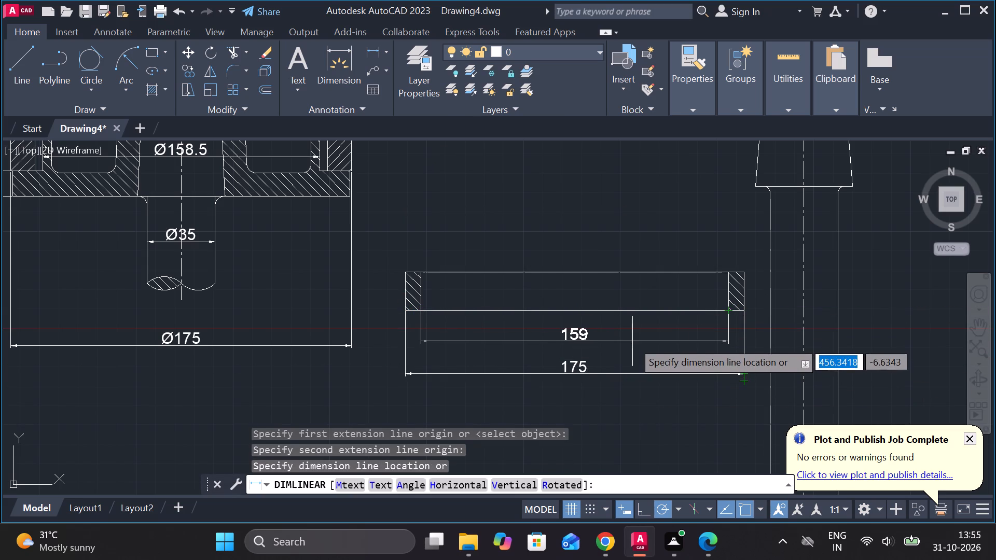
{"action": "left_click", "coordinate": [632, 341]}
{"action": "key", "text": "Escape"}
Add a diameter symbol in front of the ring section's inner width dimension.
{"action": "double_click", "coordinate": [565, 330]}
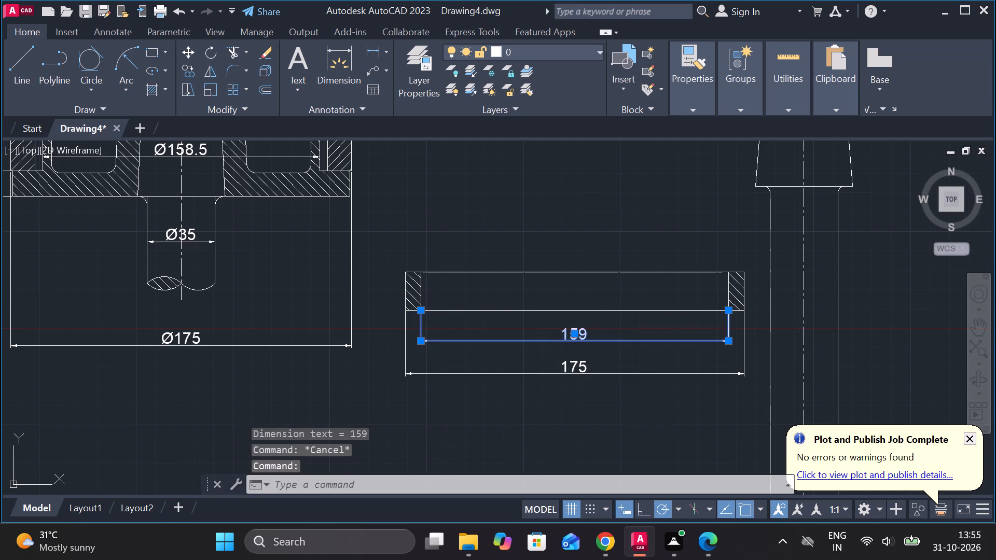
{"action": "left_click", "coordinate": [671, 82]}
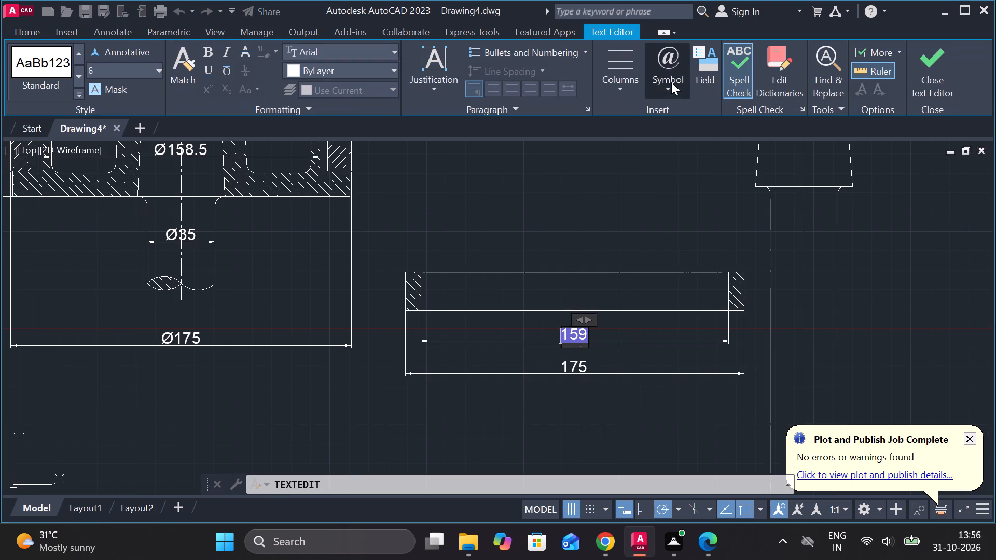
{"action": "left_click", "coordinate": [698, 149]}
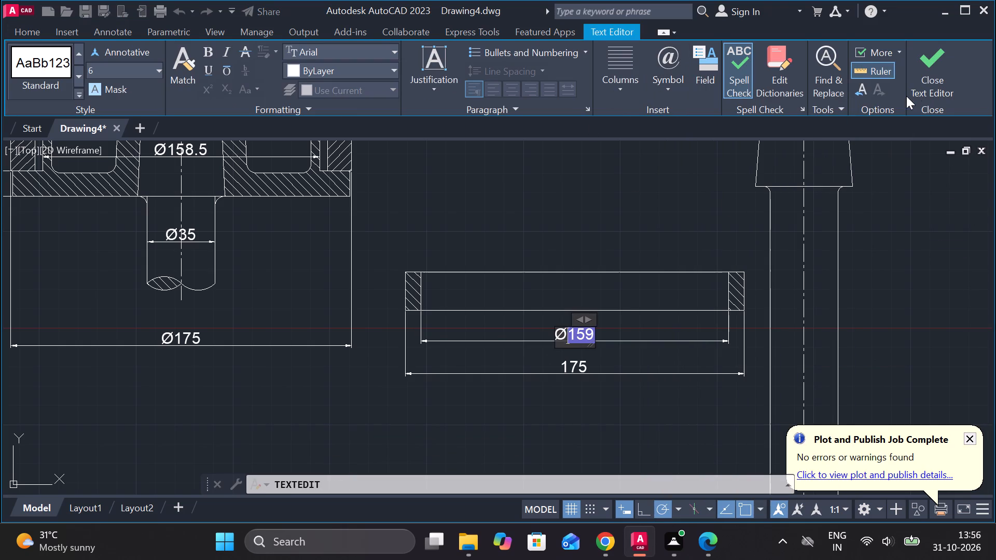
{"action": "left_click", "coordinate": [916, 85]}
Dimension the ring section's height vertically beside its left end.
{"action": "left_click", "coordinate": [372, 51]}
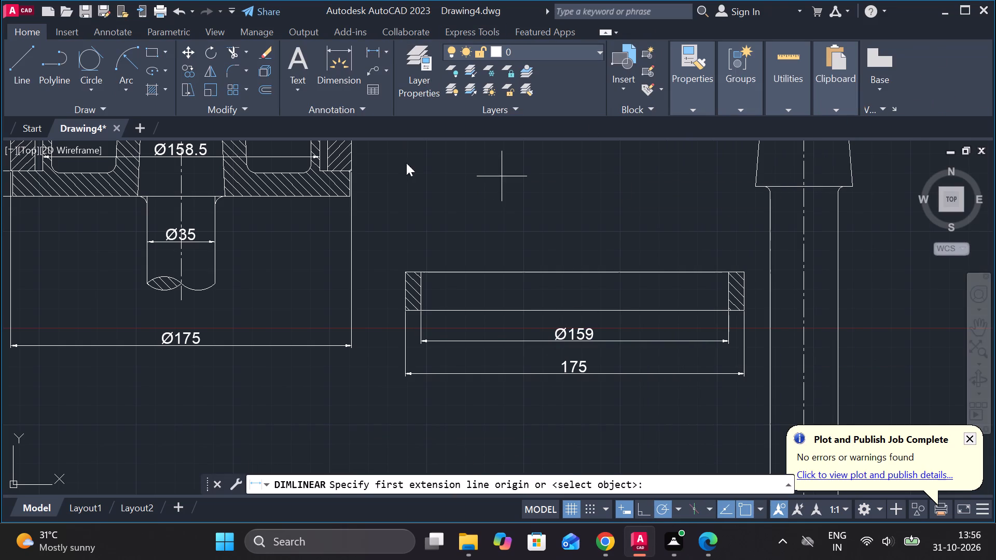
{"action": "left_click", "coordinate": [401, 277]}
{"action": "left_click", "coordinate": [398, 319]}
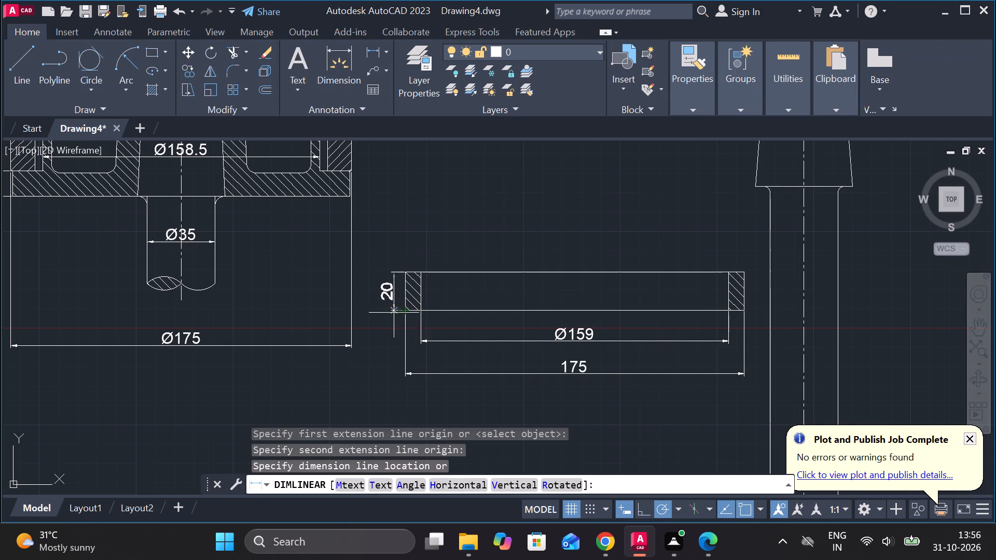
{"action": "left_click", "coordinate": [393, 309]}
{"action": "key", "text": "Escape"}
Move the whole ring section with its dimensions about 104 units down and to the left, below the piston section.
{"action": "left_click", "coordinate": [377, 256]}
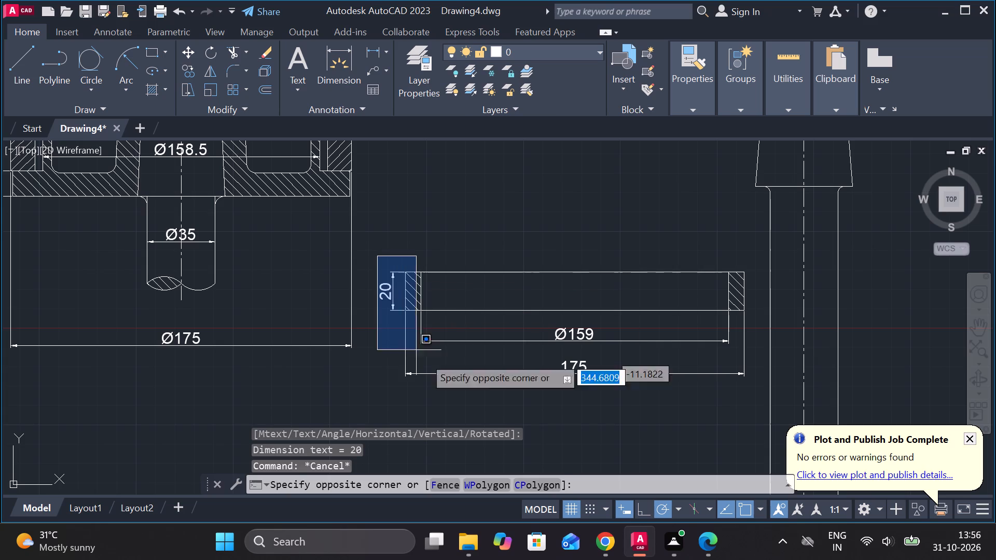
{"action": "left_click", "coordinate": [752, 400]}
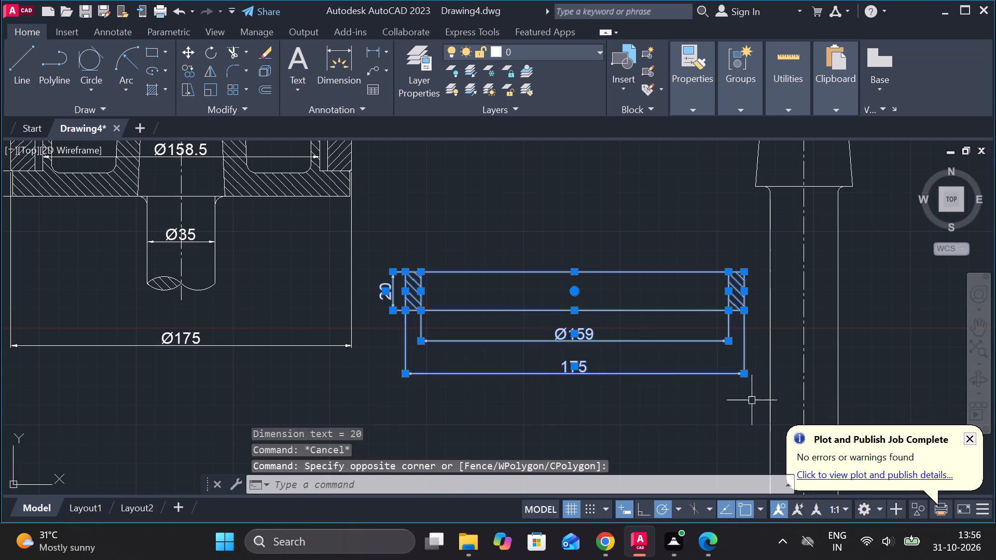
{"action": "key", "text": "m"}
{"action": "key", "text": "Return"}
{"action": "left_click", "coordinate": [638, 405]}
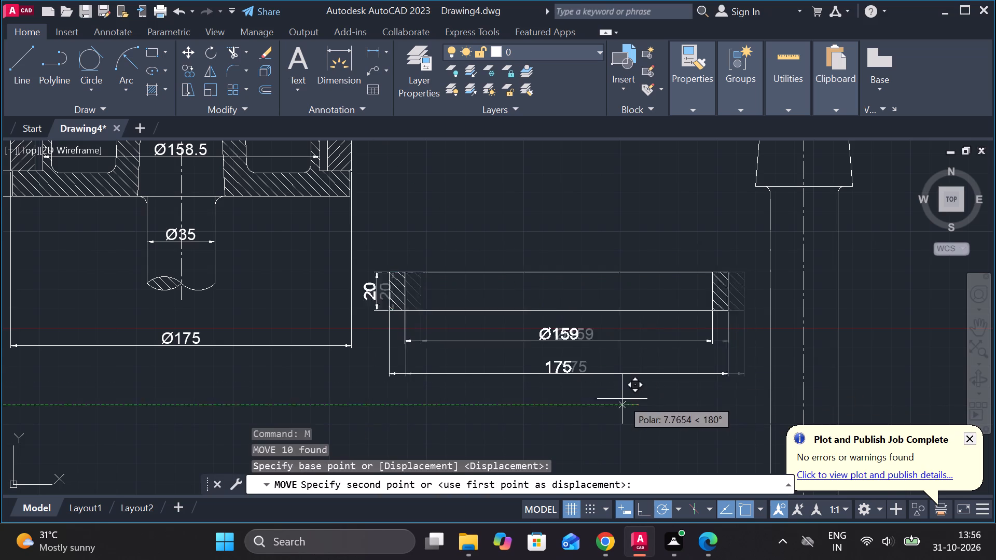
{"action": "scroll", "coordinate": [621, 398], "scroll_direction": "down", "scroll_amount": 1}
{"action": "middle_click_drag", "start_coordinate": [596, 407], "coordinate": [632, 293]}
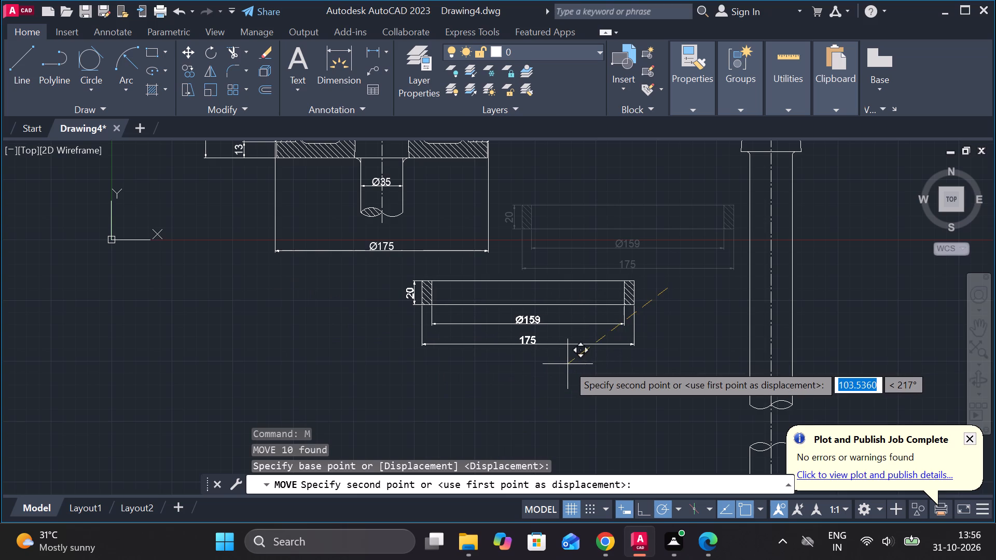
{"action": "left_click", "coordinate": [568, 364]}
Dimension the width of the rod's end above the nut horizontally, placed above its domed top.
{"action": "scroll", "coordinate": [558, 348], "scroll_direction": "down", "scroll_amount": 1}
{"action": "middle_click", "coordinate": [598, 347]}
{"action": "middle_click_drag", "start_coordinate": [644, 246], "coordinate": [439, 255]}
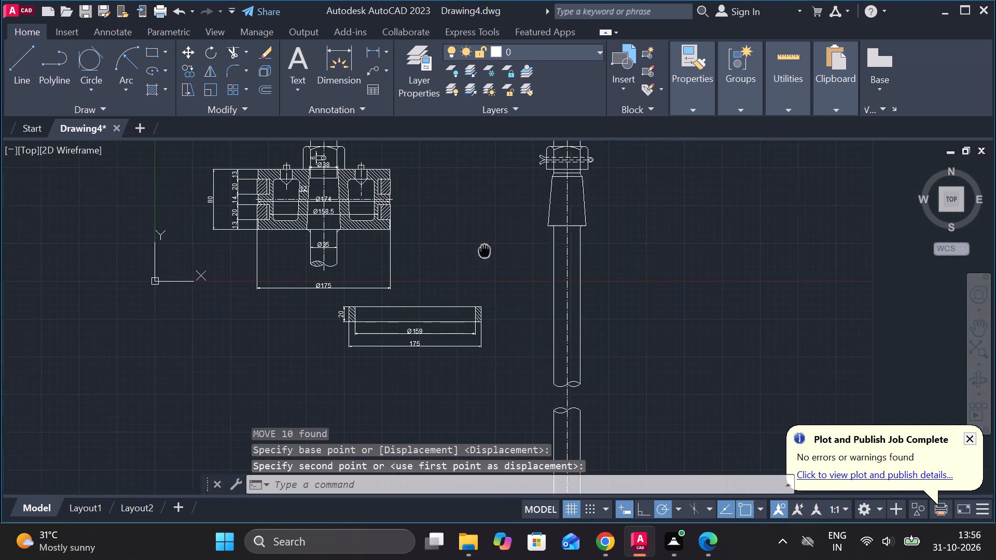
{"action": "middle_click_drag", "start_coordinate": [439, 255], "coordinate": [431, 255]}
{"action": "scroll", "coordinate": [581, 203], "scroll_direction": "up", "scroll_amount": 1}
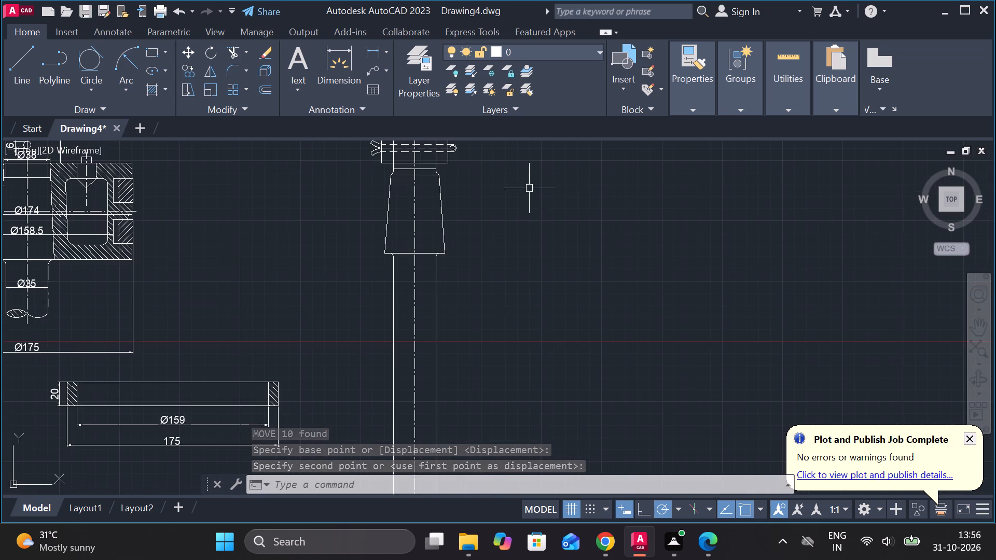
{"action": "middle_click_drag", "start_coordinate": [528, 187], "coordinate": [518, 319]}
{"action": "left_click", "coordinate": [377, 49]}
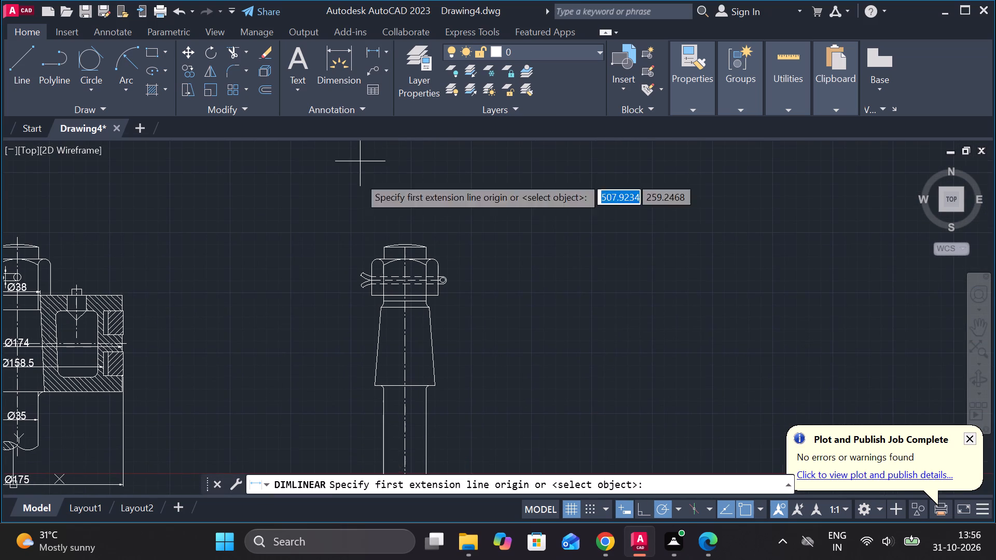
{"action": "scroll", "coordinate": [364, 211], "scroll_direction": "up", "scroll_amount": 3}
{"action": "left_click", "coordinate": [427, 380]}
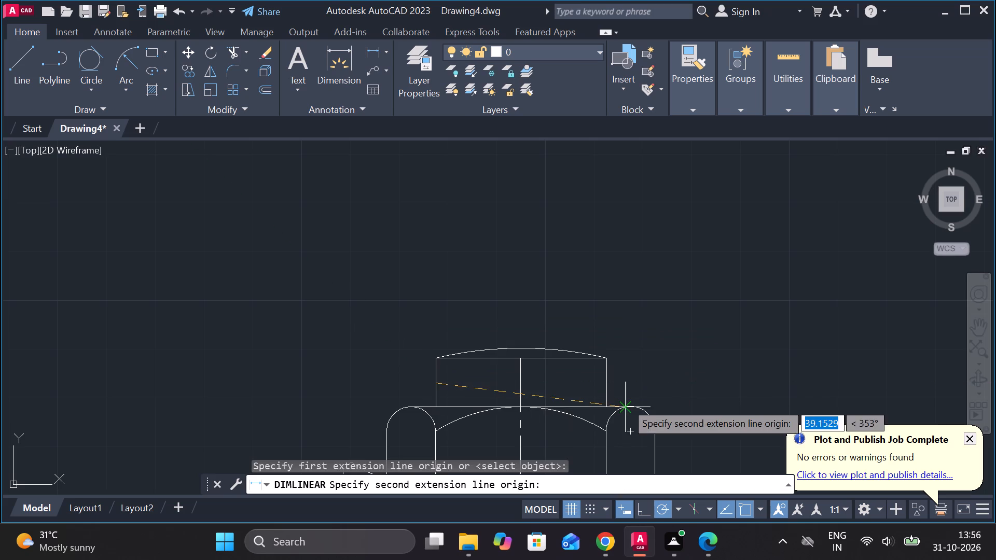
{"action": "left_click", "coordinate": [615, 383]}
{"action": "left_click", "coordinate": [575, 303]}
{"action": "key", "text": "grave"}
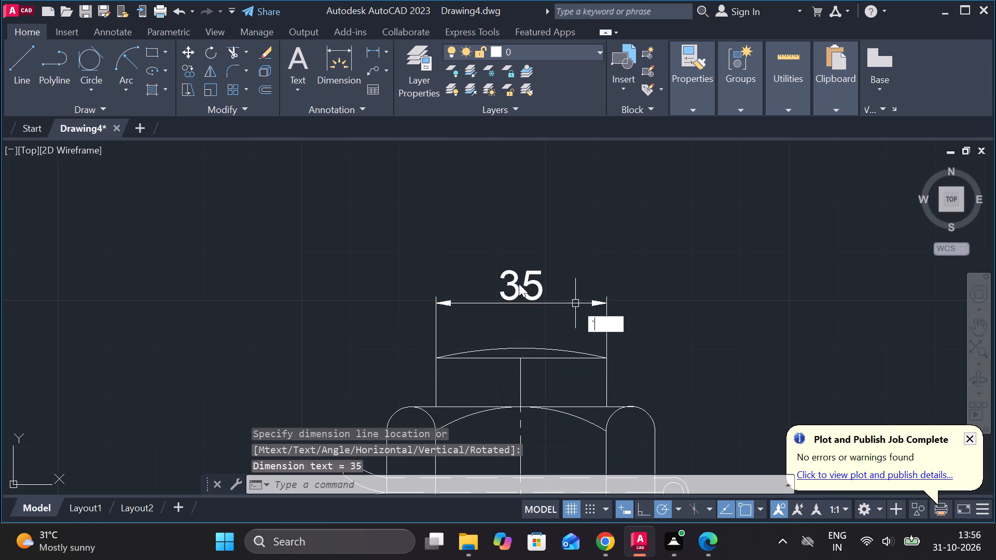
{"action": "key", "text": "Escape"}
Replace the text of the rod end's width dimension with 1/4 ".
{"action": "double_click", "coordinate": [518, 284]}
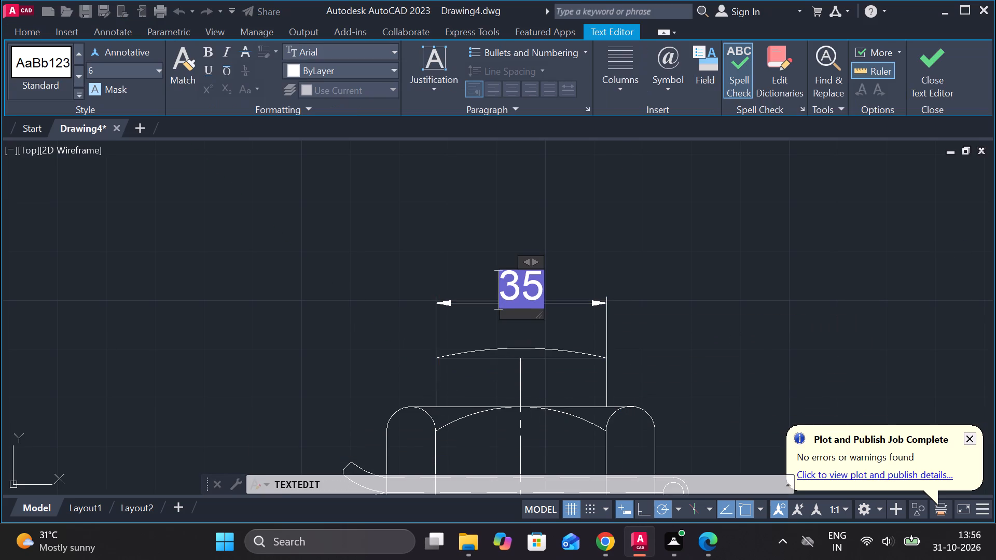
{"action": "key", "text": "BackSpace"}
{"action": "key", "text": "Right"}
{"action": "key", "text": "BackSpace"}
{"action": "key", "text": "1"}
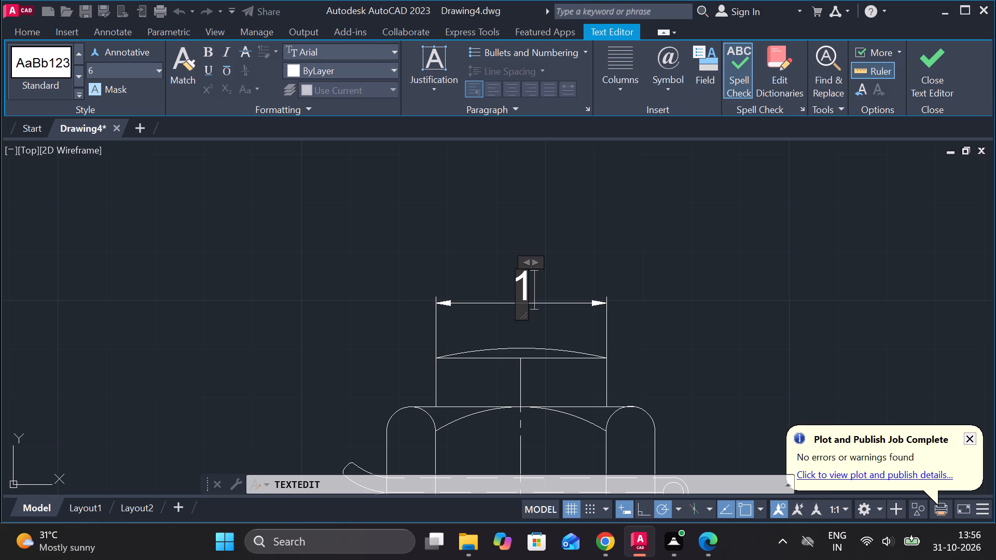
{"action": "key", "text": "slash"}
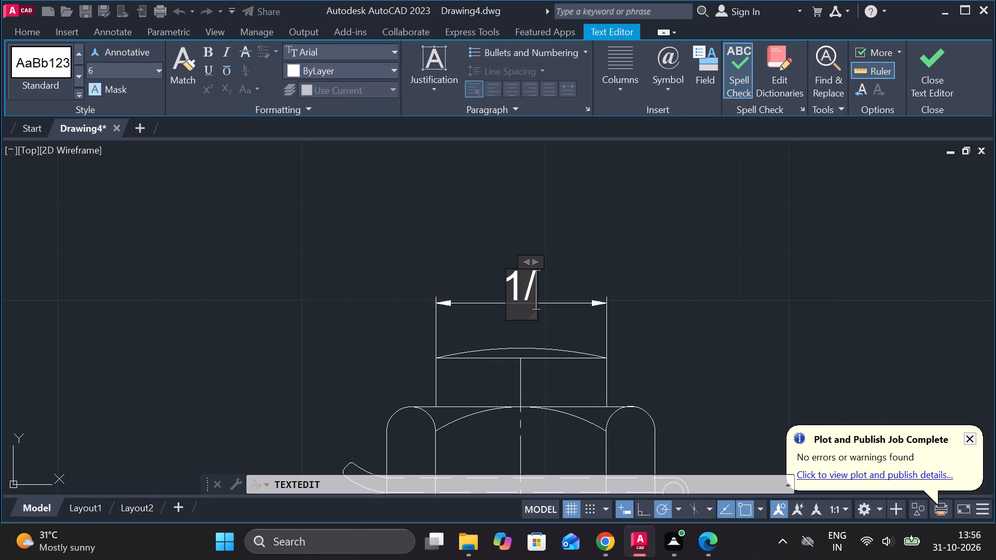
{"action": "key", "text": "4"}
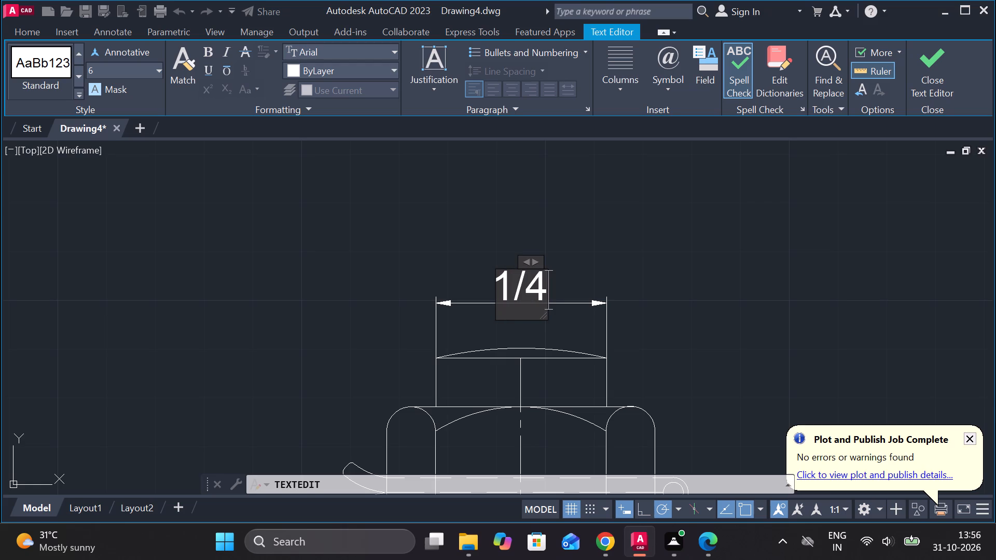
{"action": "key", "text": "apostrophe"}
{"action": "key", "text": "BackSpace"}
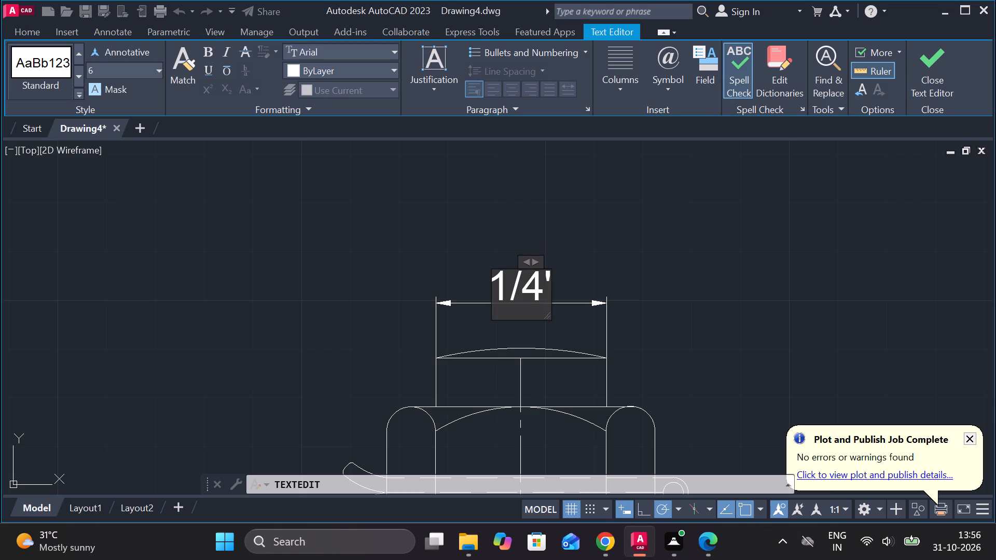
{"action": "key", "text": "shift+quotedbl"}
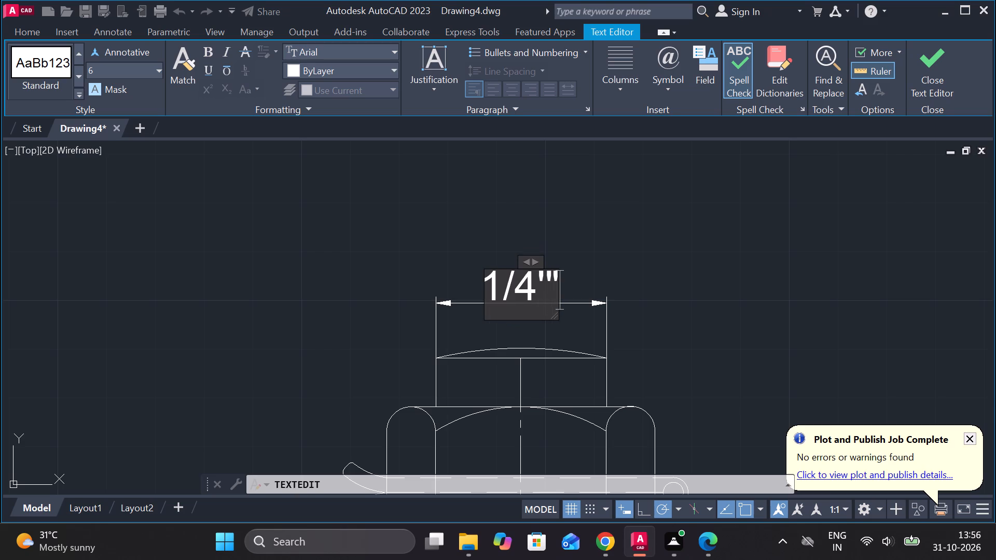
{"action": "key", "text": "BackSpace"}
{"action": "key", "text": "BackSpace"}
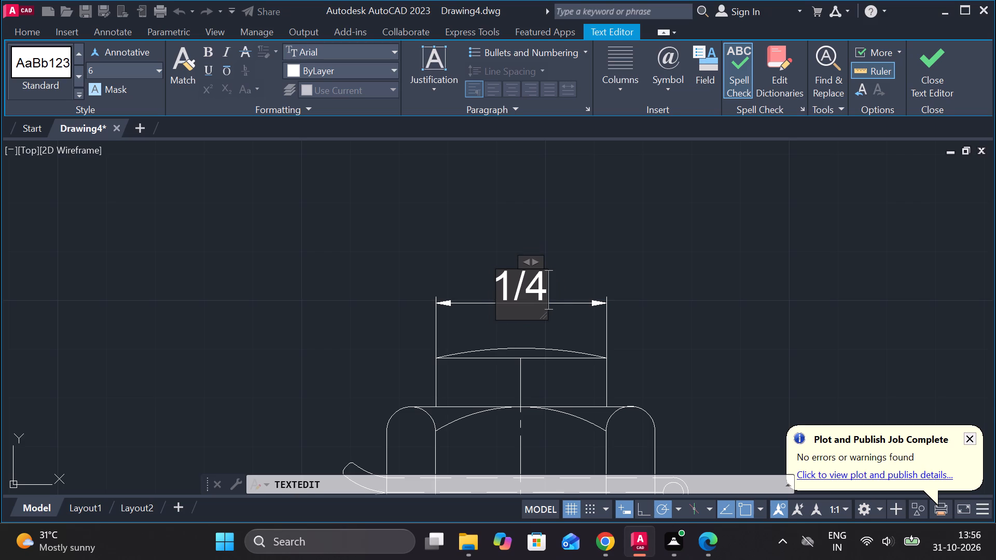
{"action": "key", "text": "apostrophe"}
{"action": "key", "text": "BackSpace"}
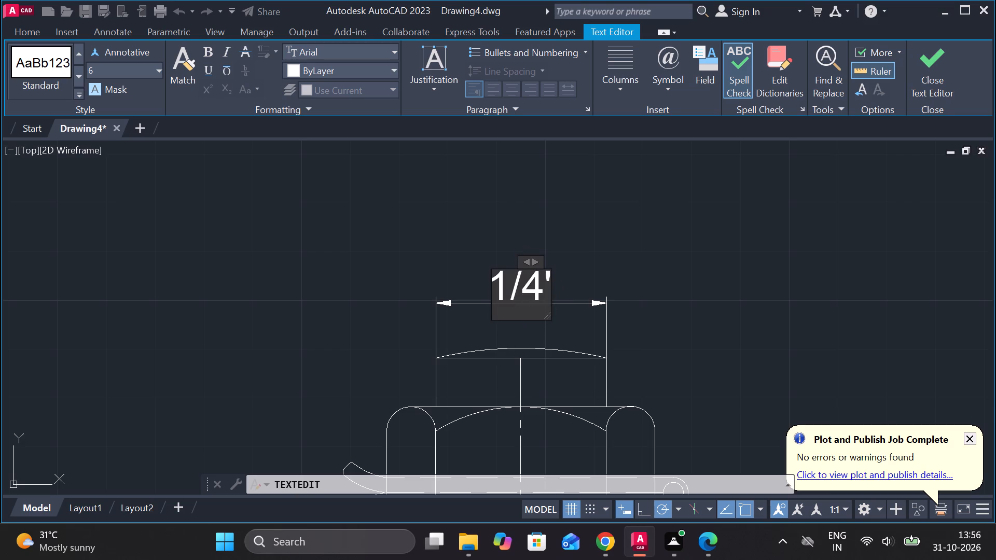
{"action": "key", "text": "BackSpace"}
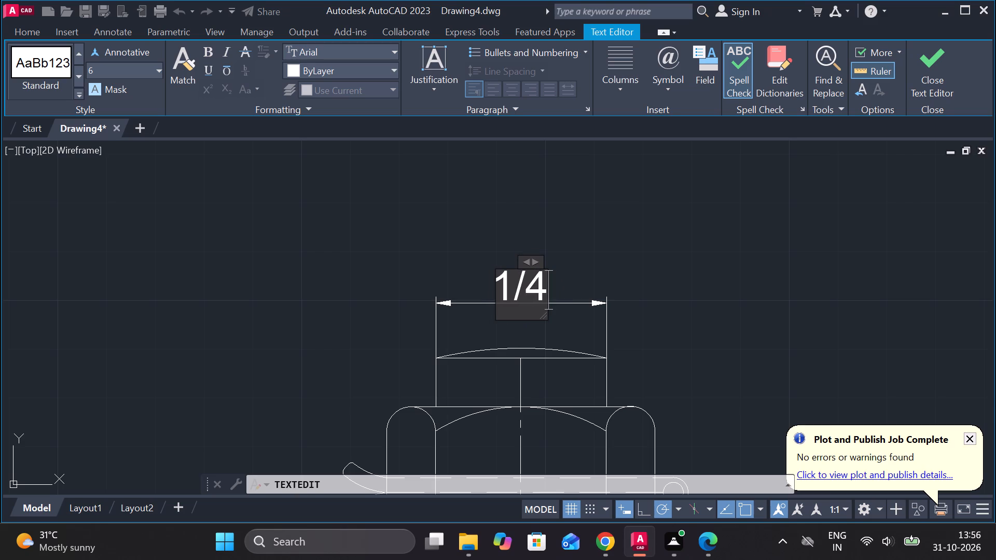
{"action": "key", "text": "BackSpace"}
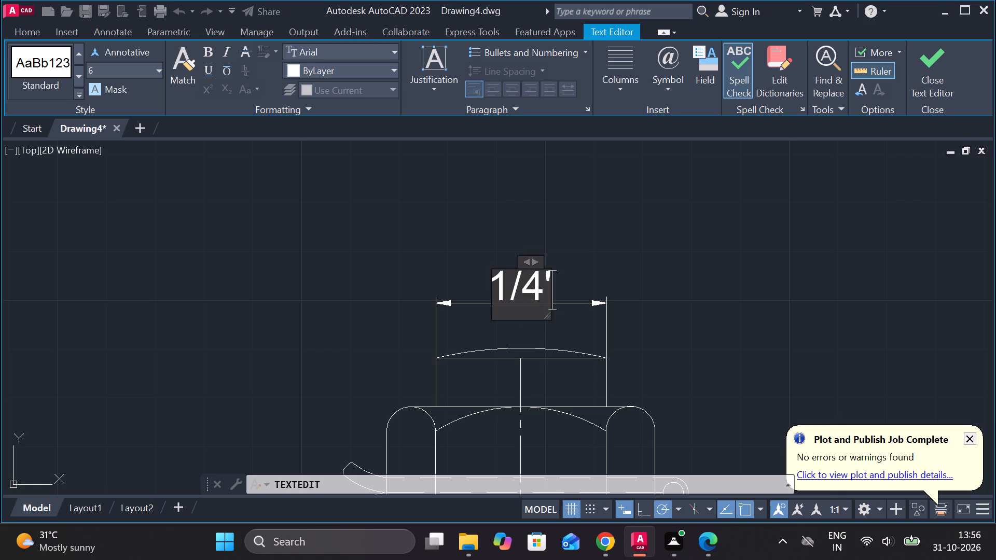
{"action": "key", "text": "BackSpace"}
{"action": "key", "text": "space"}
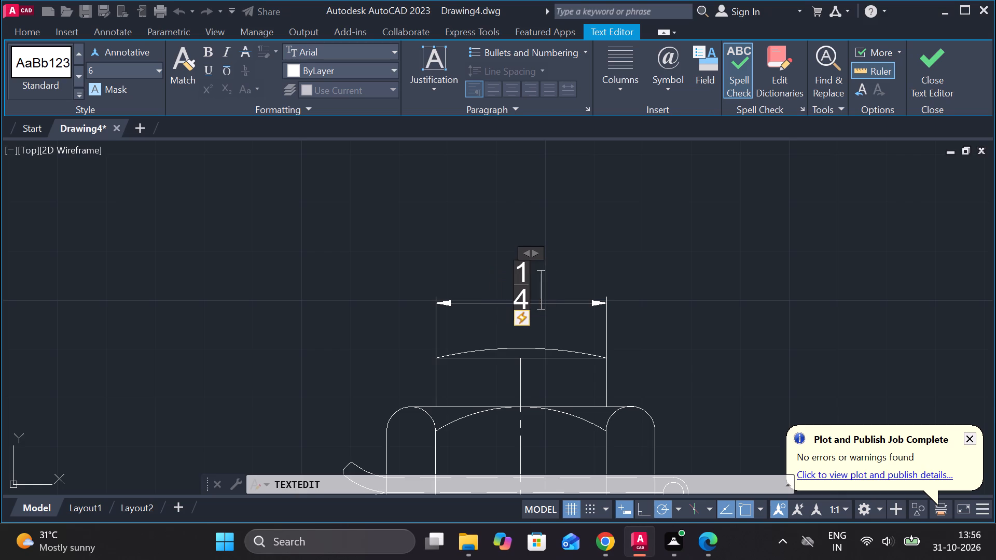
{"action": "key", "text": "BackSpace"}
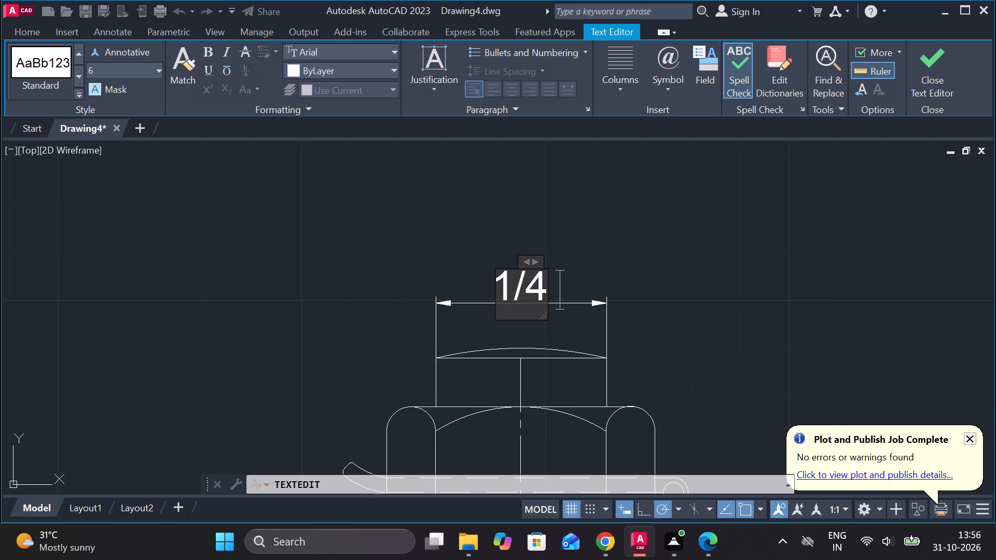
{"action": "key", "text": "shift+quotedbl"}
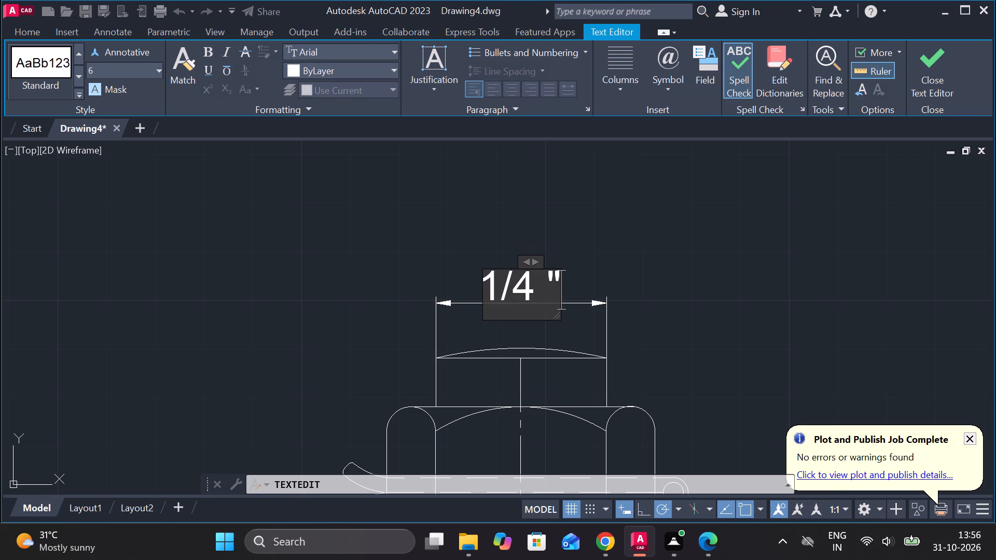
{"action": "left_click", "coordinate": [657, 273]}
Dimension the vertical distance from the nut's top to the top edge of the rod's taper, placed left of the nut.
{"action": "scroll", "coordinate": [699, 314], "scroll_direction": "down", "scroll_amount": 1}
{"action": "scroll", "coordinate": [712, 354], "scroll_direction": "down", "scroll_amount": 1}
{"action": "middle_click_drag", "start_coordinate": [708, 354], "coordinate": [597, 334]}
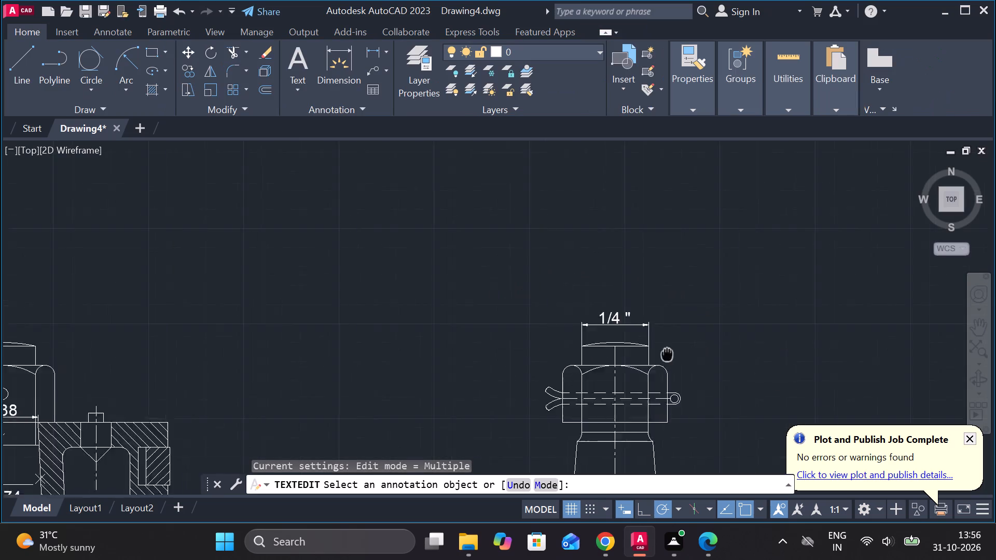
{"action": "middle_click_drag", "start_coordinate": [597, 334], "coordinate": [514, 258]}
{"action": "left_click", "coordinate": [380, 46]}
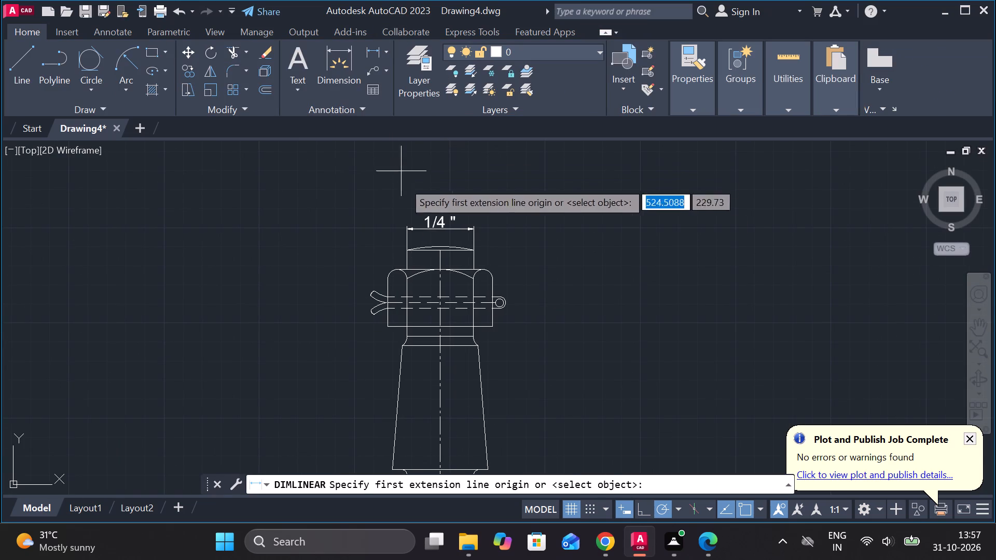
{"action": "scroll", "coordinate": [428, 277], "scroll_direction": "up", "scroll_amount": 1}
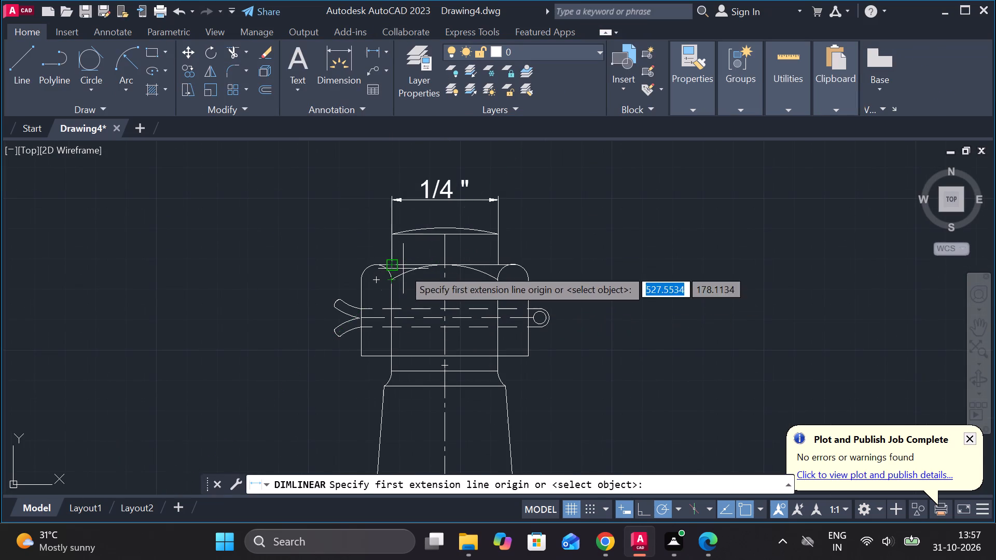
{"action": "left_click", "coordinate": [402, 267]}
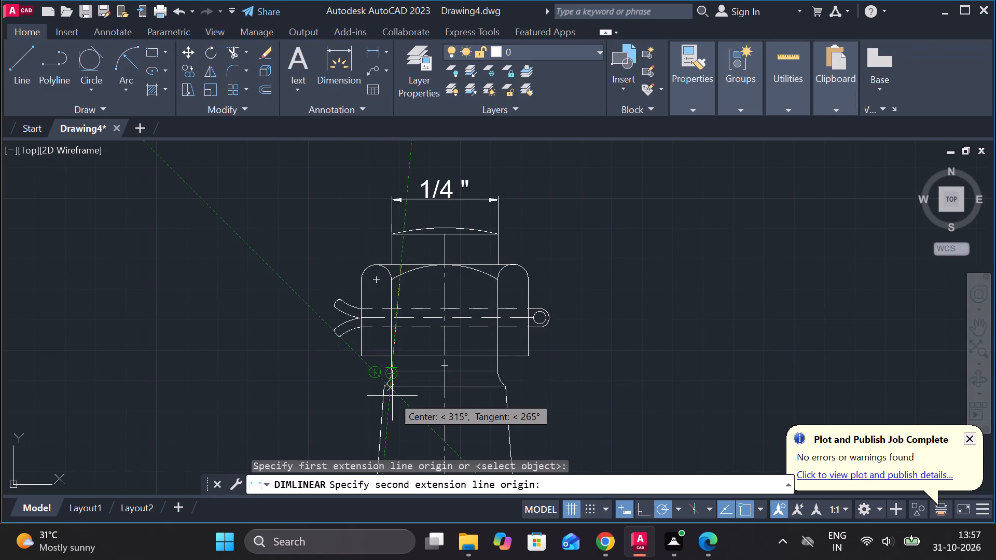
{"action": "scroll", "coordinate": [395, 385], "scroll_direction": "up", "scroll_amount": 3}
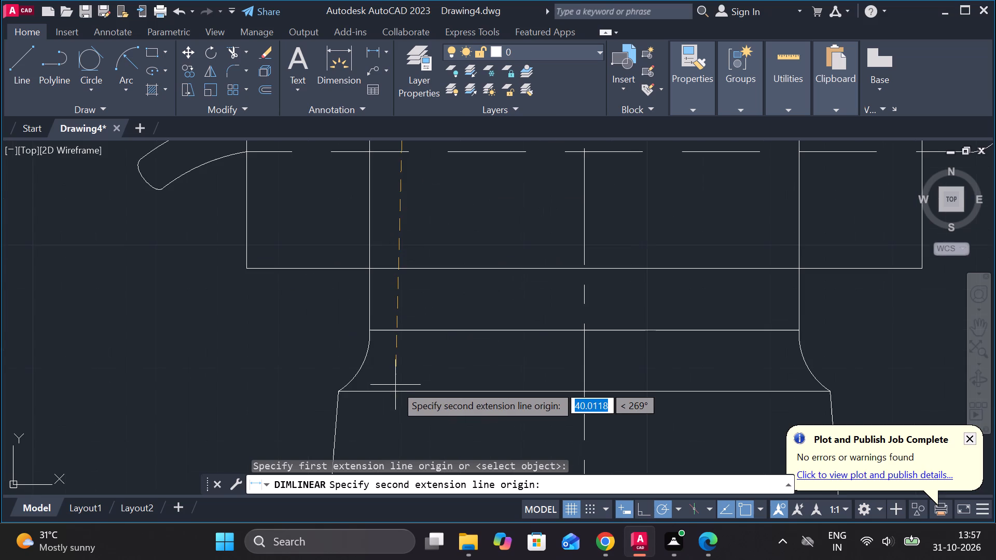
{"action": "left_click", "coordinate": [395, 388]}
{"action": "scroll", "coordinate": [395, 388], "scroll_direction": "down", "scroll_amount": 3}
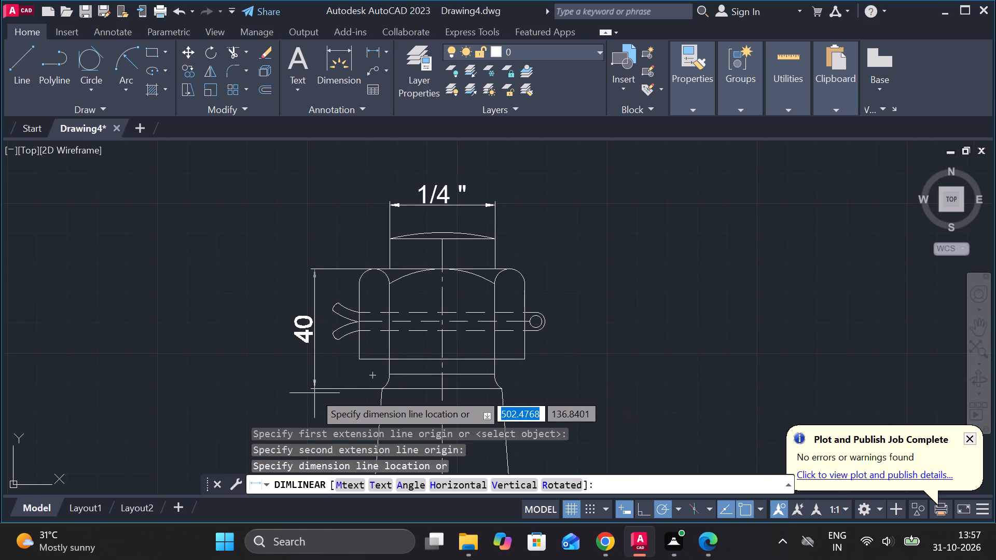
{"action": "left_click", "coordinate": [297, 393]}
Dimension the height of the filleted neck just above the taper vertically, placed to the right of the rod.
{"action": "middle_click_drag", "start_coordinate": [375, 396], "coordinate": [370, 376]}
{"action": "key", "text": "space"}
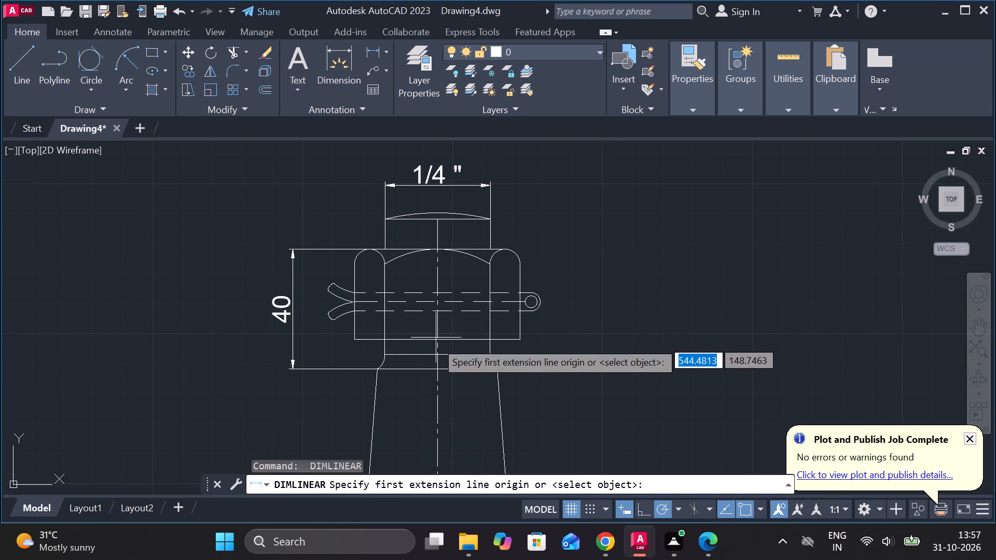
{"action": "left_click", "coordinate": [436, 348]}
{"action": "left_click", "coordinate": [434, 370]}
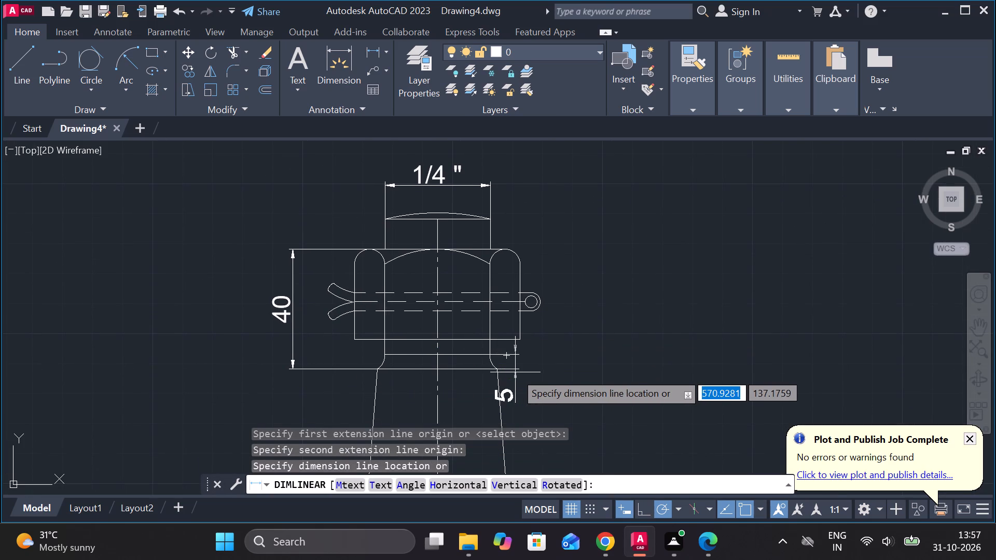
{"action": "left_click", "coordinate": [541, 381]}
Dimension the vertical gap between the nut's bottom and the taper's top edge, placed between the rod and the overall nut dimension.
{"action": "key", "text": "space"}
{"action": "left_click", "coordinate": [396, 342]}
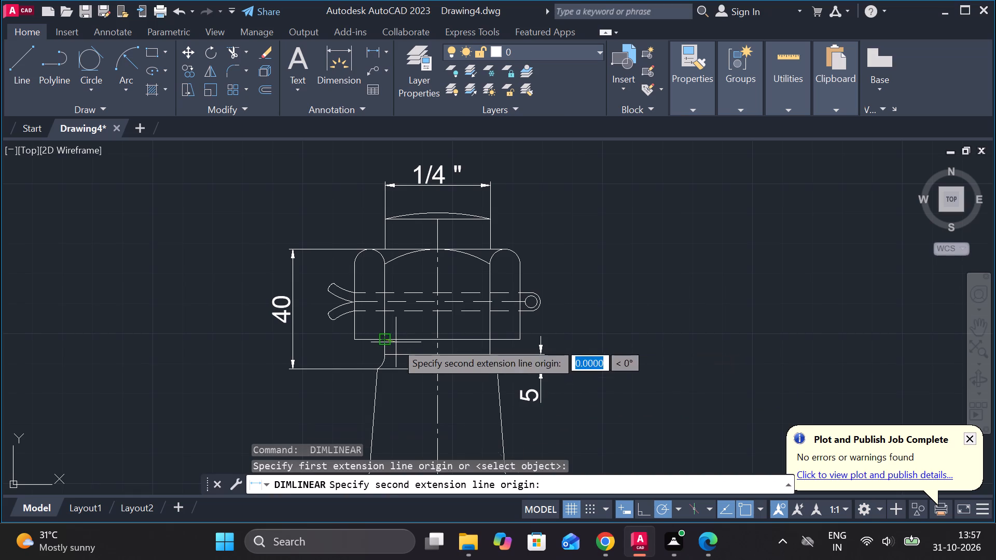
{"action": "left_click", "coordinate": [389, 366]}
{"action": "left_click", "coordinate": [338, 377]}
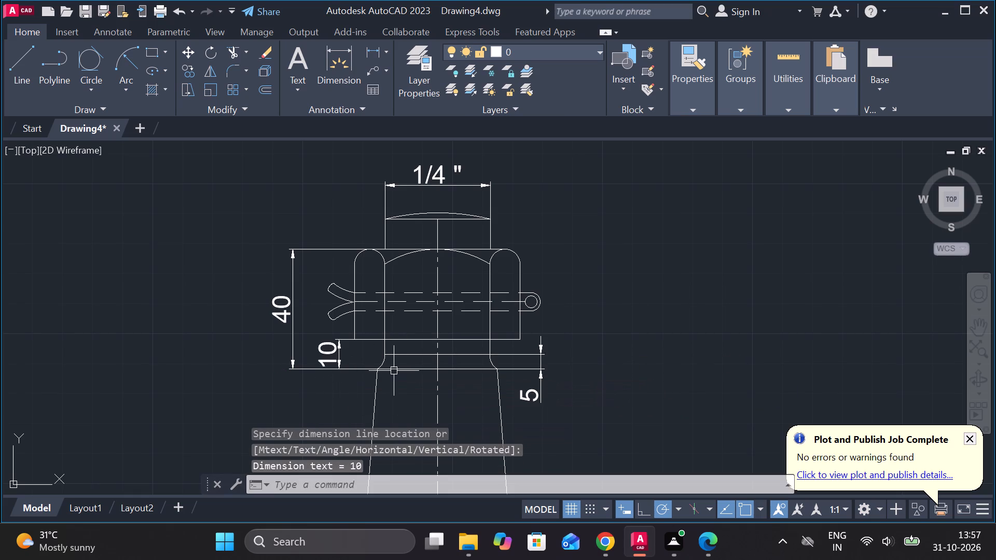
Dimension the width of the taper's top edge horizontally, placed just below that edge inside the taper.
{"action": "middle_click_drag", "start_coordinate": [414, 374], "coordinate": [406, 345]}
{"action": "key", "text": "space"}
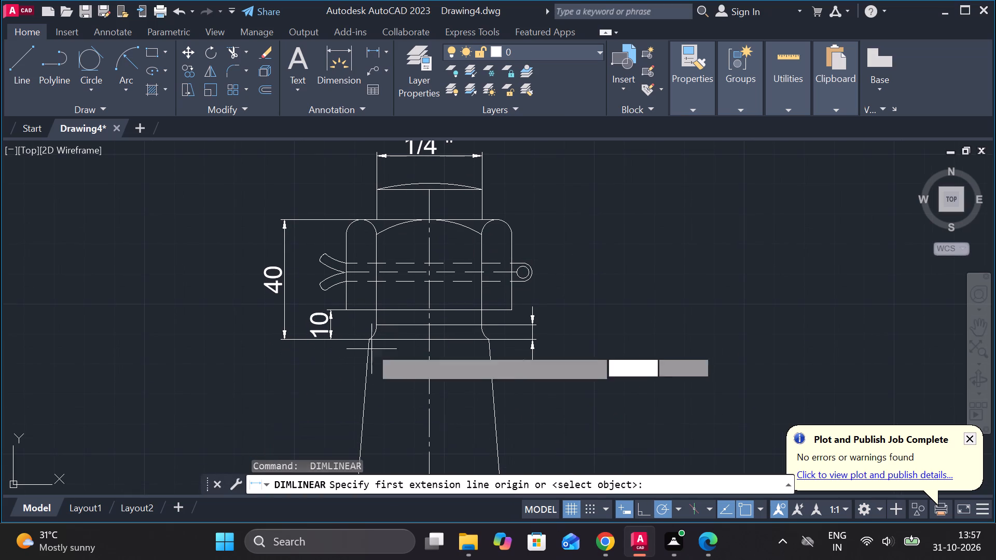
{"action": "left_click", "coordinate": [369, 343]}
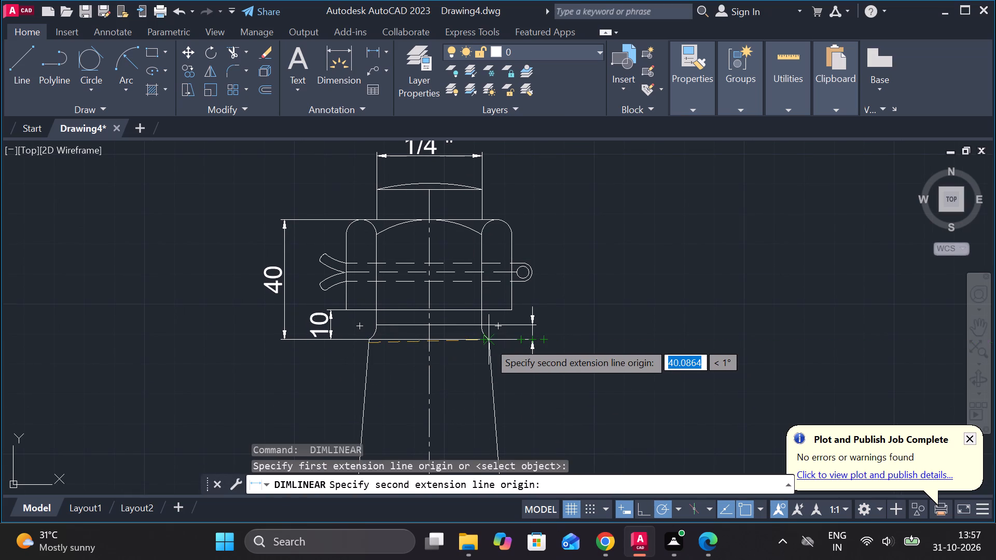
{"action": "left_click", "coordinate": [489, 342]}
{"action": "middle_click_drag", "start_coordinate": [466, 396], "coordinate": [463, 361]}
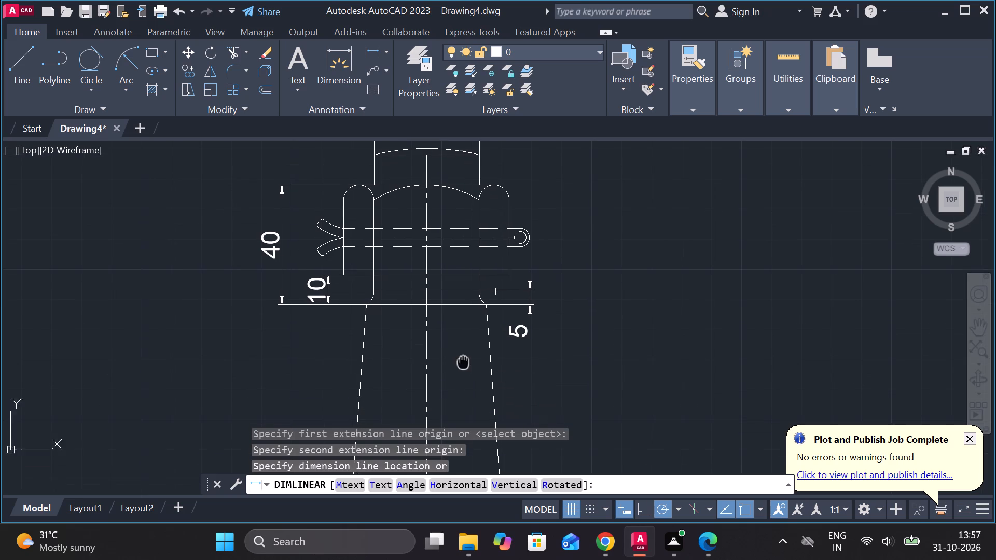
{"action": "left_click", "coordinate": [455, 361]}
Add a diameter symbol in front of the text of the taper's top width dimension.
{"action": "double_click", "coordinate": [440, 356]}
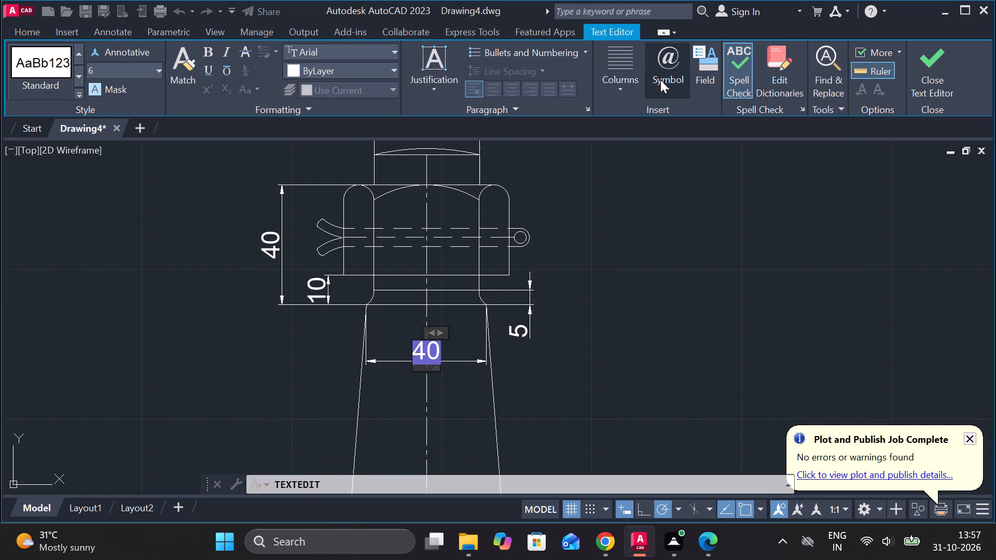
{"action": "left_click", "coordinate": [661, 87]}
{"action": "left_click", "coordinate": [677, 149]}
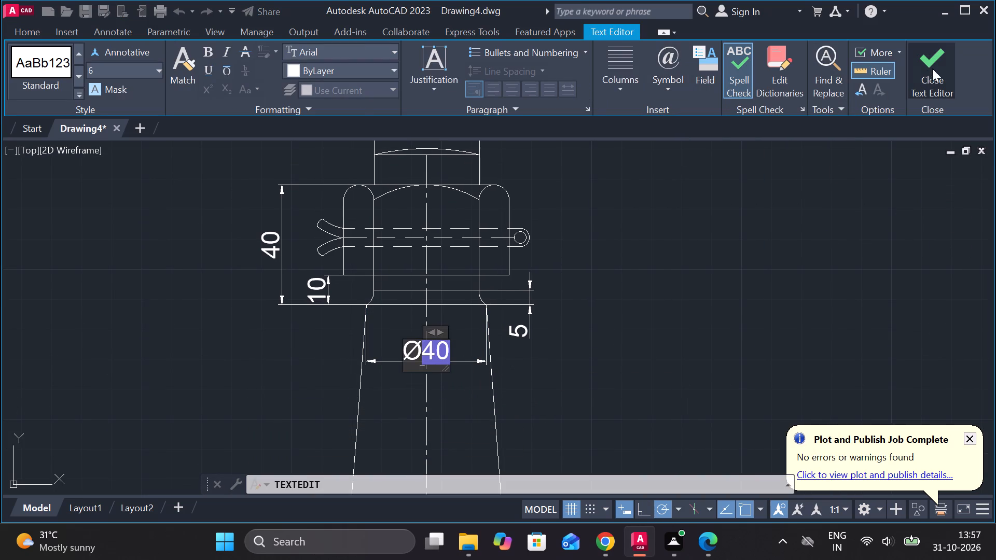
{"action": "left_click", "coordinate": [932, 68]}
Add a leader pointing to the nut's upper right corner with the text 7 at text height 8.
{"action": "scroll", "coordinate": [529, 219], "scroll_direction": "down", "scroll_amount": 1}
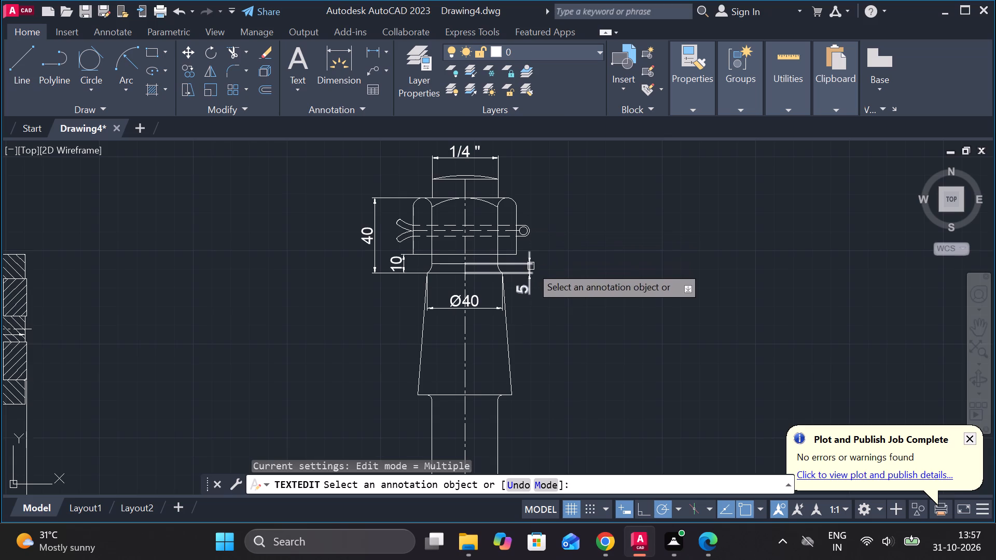
{"action": "middle_click_drag", "start_coordinate": [547, 287], "coordinate": [514, 310]}
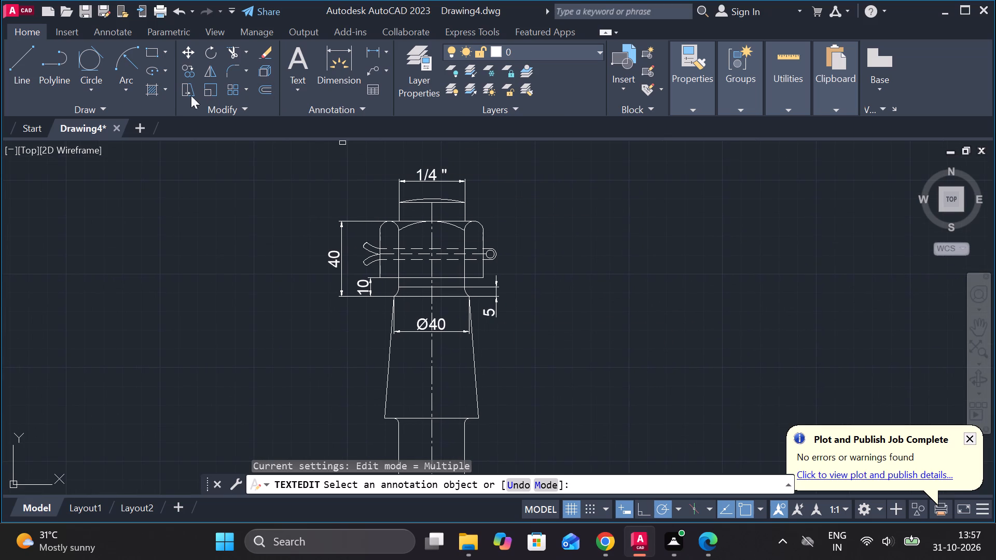
{"action": "left_click", "coordinate": [375, 65]}
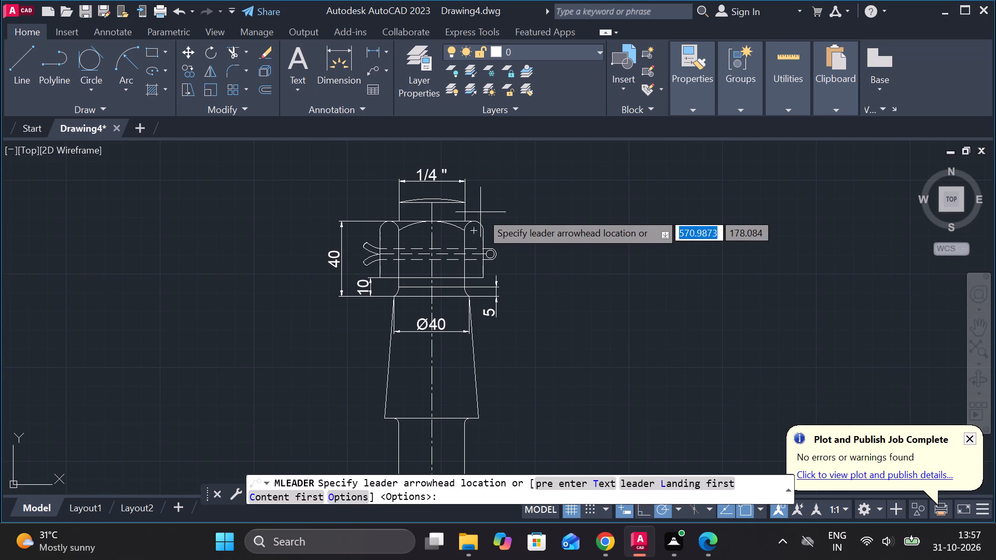
{"action": "left_click", "coordinate": [490, 226]}
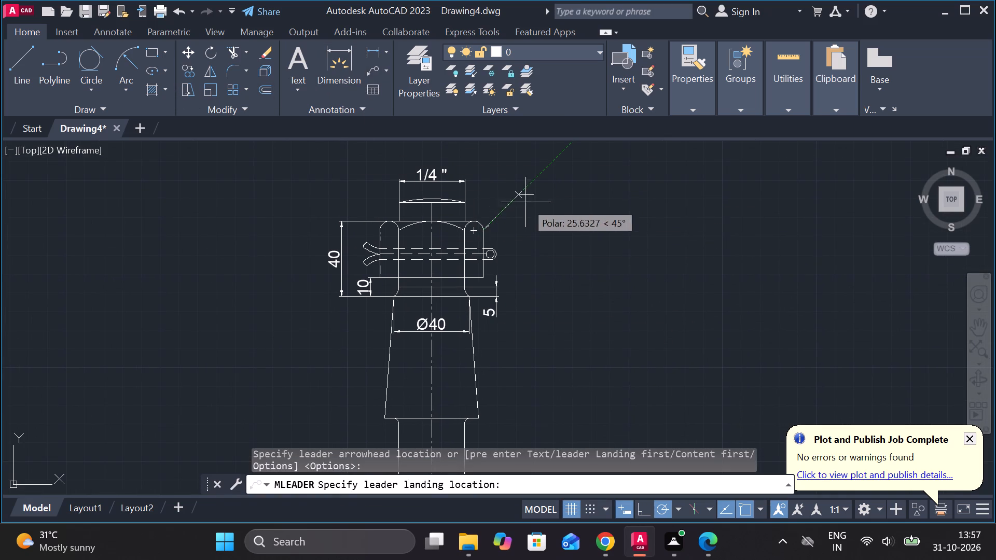
{"action": "left_click", "coordinate": [534, 199]}
{"action": "left_click", "coordinate": [104, 71]}
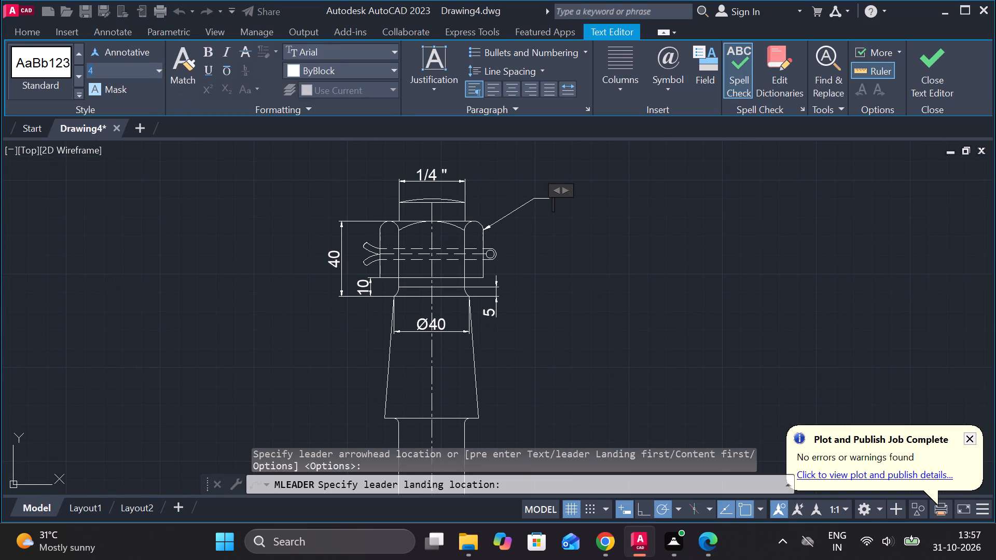
{"action": "key", "text": "8"}
{"action": "key", "text": "Return"}
{"action": "key", "text": "7"}
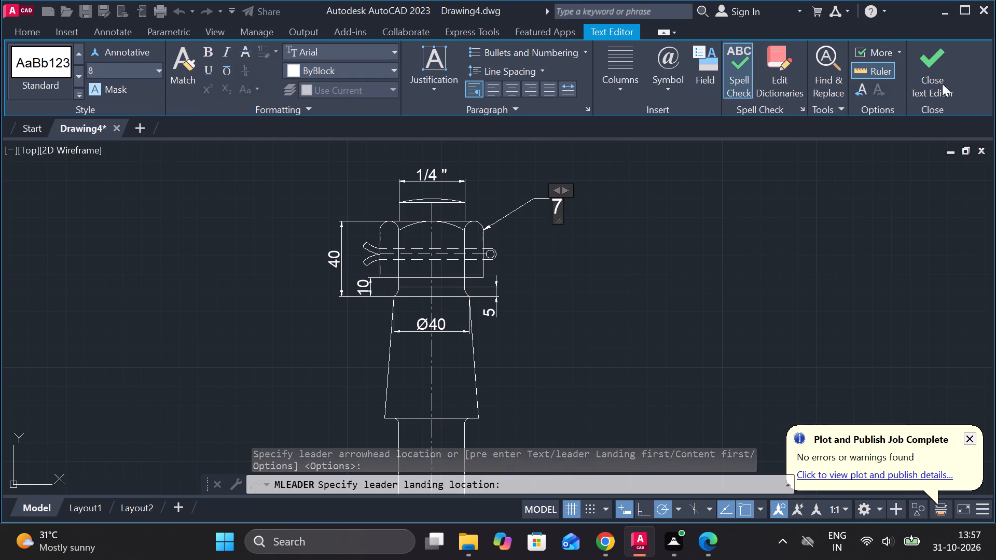
{"action": "left_click", "coordinate": [920, 85]}
Dimension the taper's length vertically on its left side, nearly in line with the overall nut height dimension.
{"action": "middle_click_drag", "start_coordinate": [656, 288], "coordinate": [659, 253]}
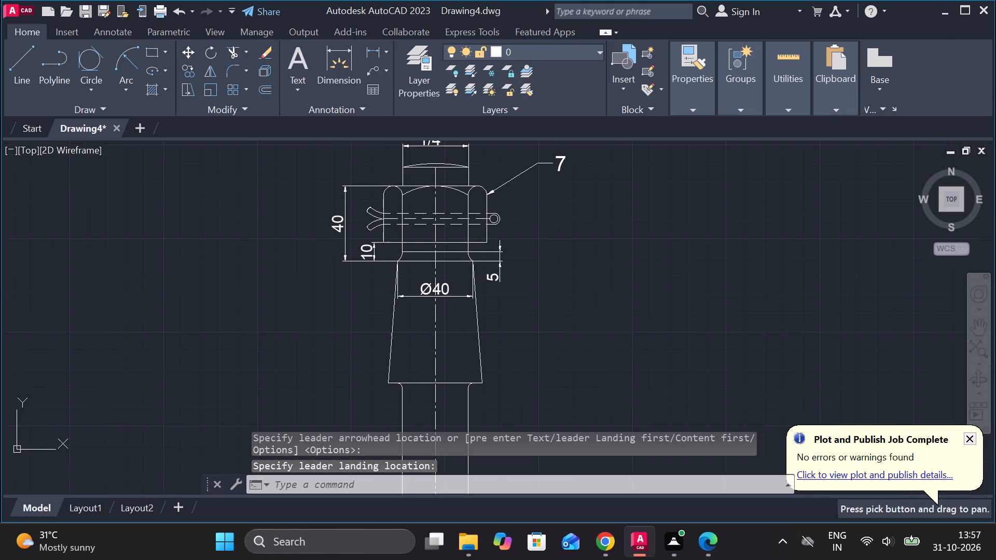
{"action": "middle_click_drag", "start_coordinate": [571, 308], "coordinate": [575, 273]}
{"action": "left_click", "coordinate": [372, 52]}
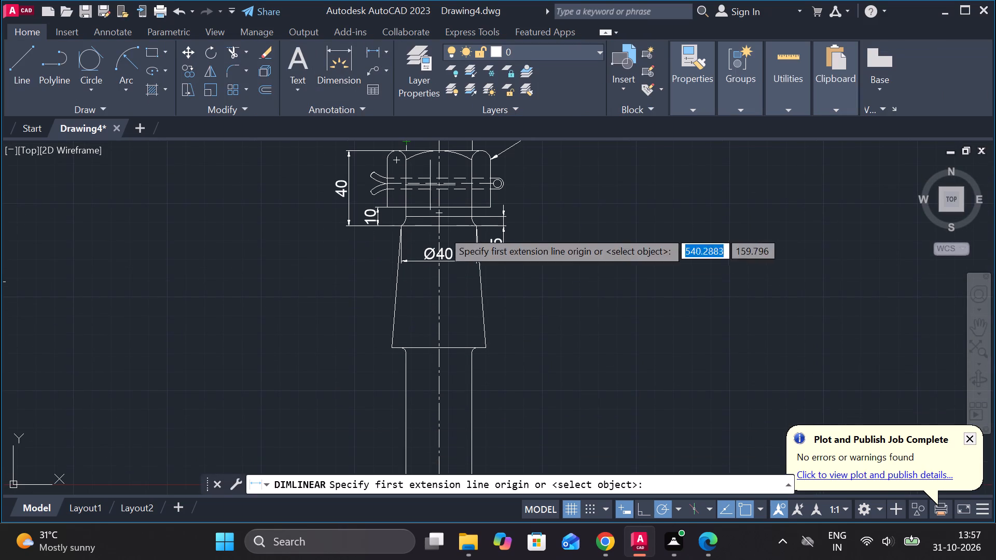
{"action": "scroll", "coordinate": [407, 223], "scroll_direction": "up", "scroll_amount": 2}
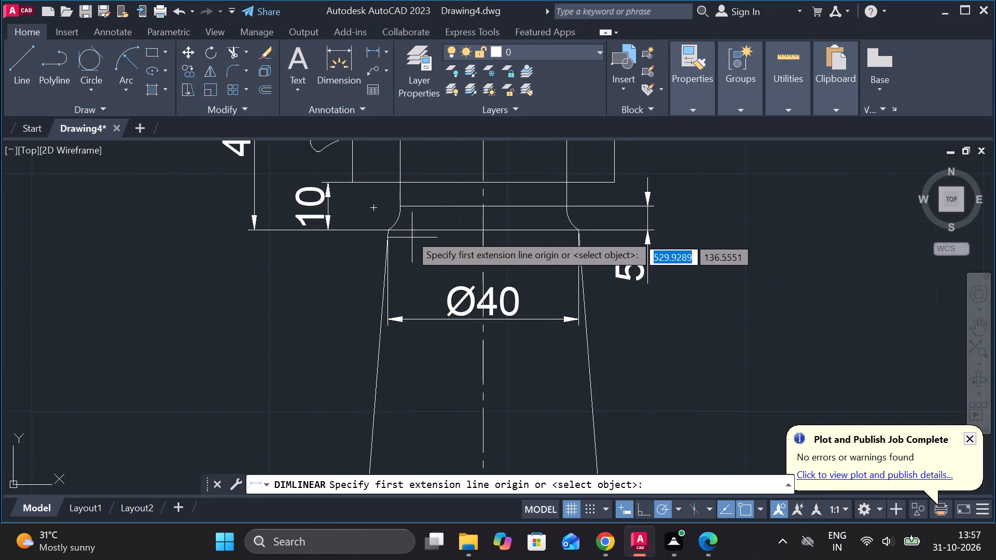
{"action": "left_click", "coordinate": [405, 227]}
{"action": "scroll", "coordinate": [406, 235], "scroll_direction": "down", "scroll_amount": 2}
{"action": "left_click", "coordinate": [419, 354]}
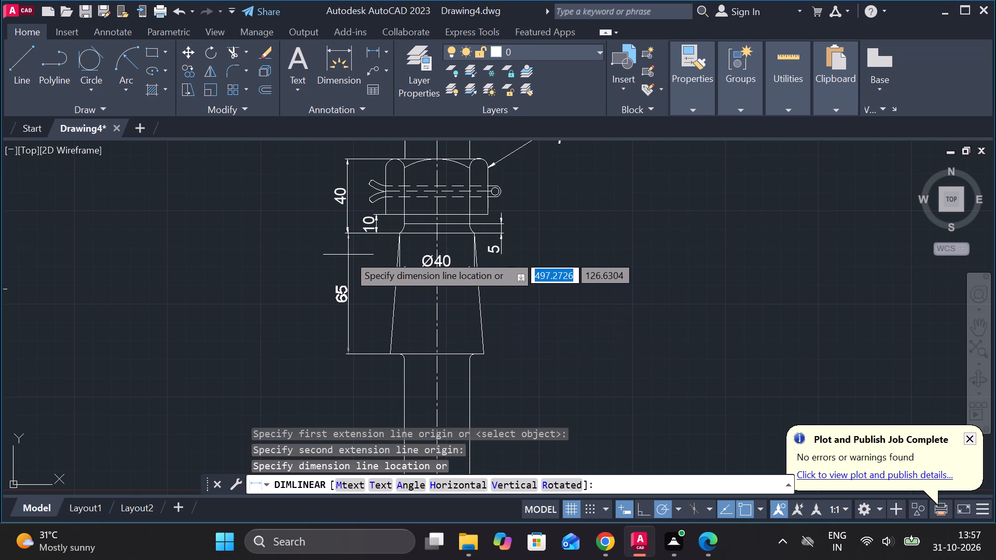
{"action": "left_click", "coordinate": [343, 234]}
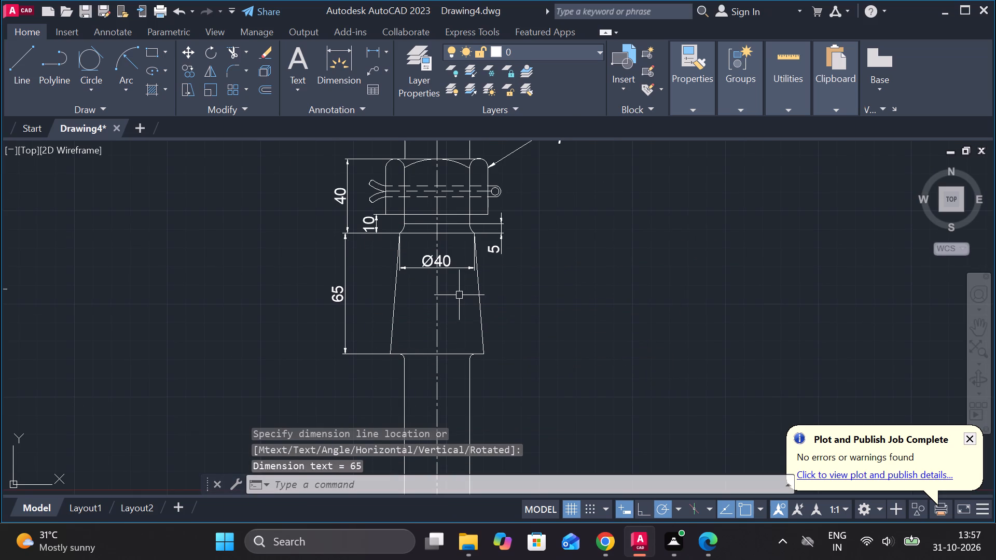
Dimension the width of the taper's bottom edge horizontally, placed below the taper across the rod.
{"action": "middle_click_drag", "start_coordinate": [457, 294], "coordinate": [431, 289]}
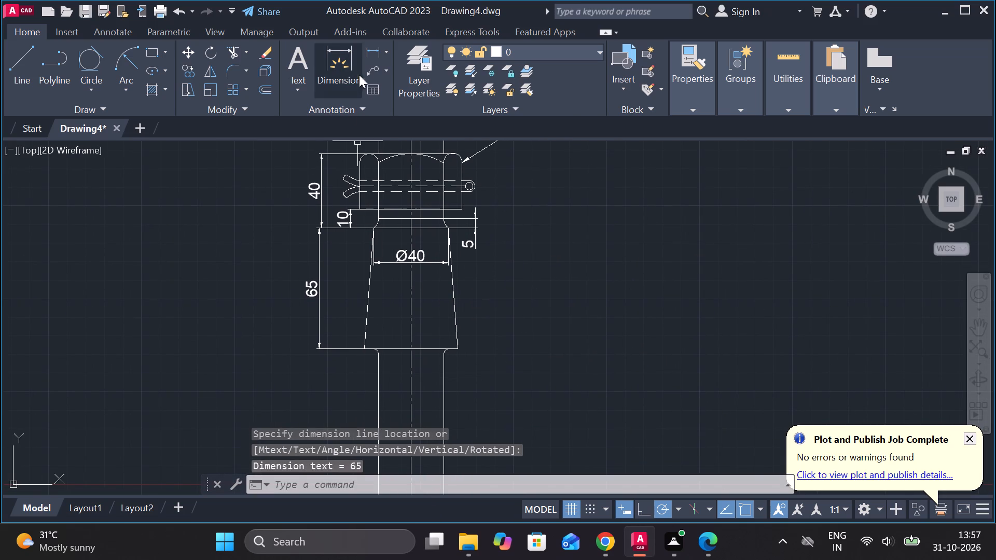
{"action": "left_click", "coordinate": [365, 57]}
{"action": "left_click", "coordinate": [362, 349]}
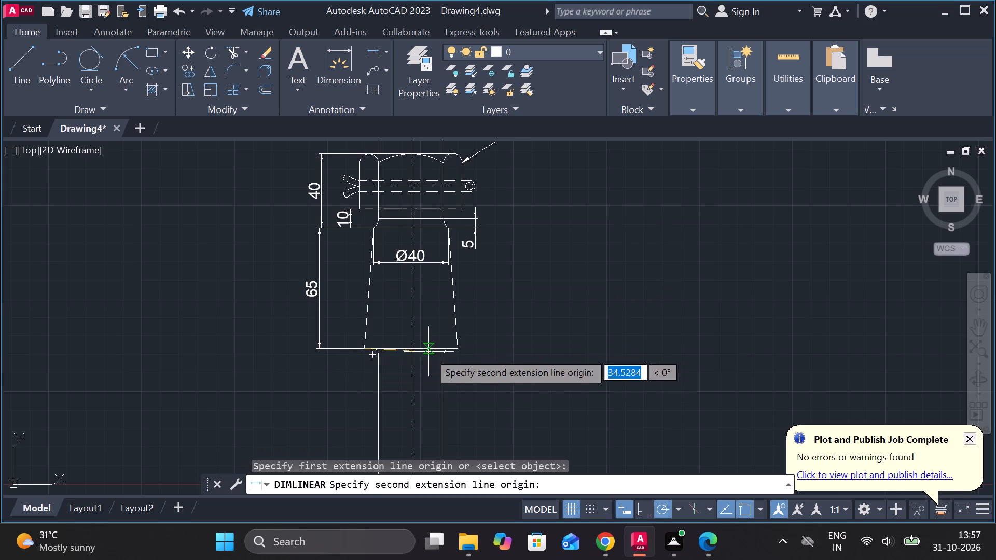
{"action": "left_click", "coordinate": [462, 351]}
{"action": "middle_click_drag", "start_coordinate": [471, 367], "coordinate": [471, 339]}
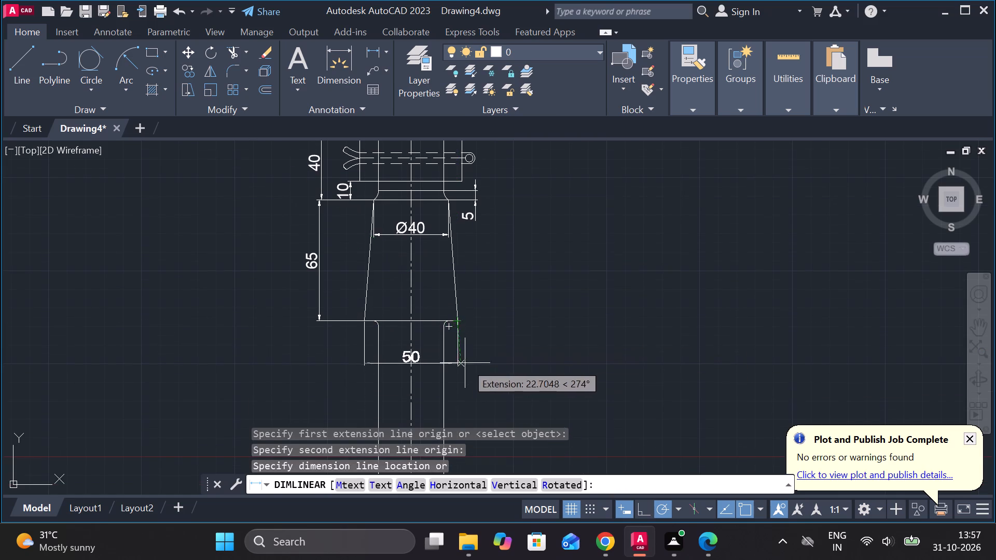
{"action": "left_click", "coordinate": [472, 360]}
Add a diameter symbol in front of the text of the taper's bottom width dimension.
{"action": "double_click", "coordinate": [409, 355]}
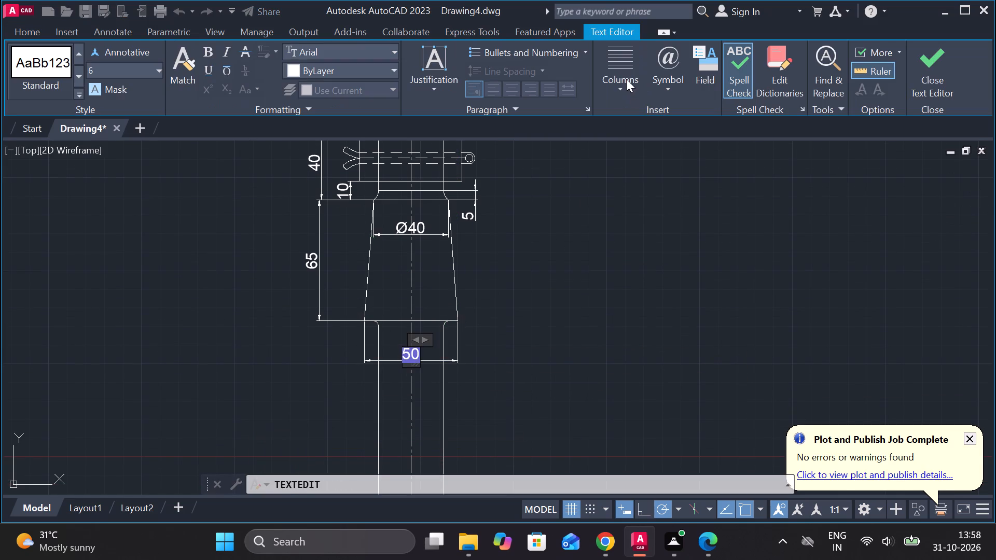
{"action": "left_click", "coordinate": [667, 83]}
{"action": "left_click", "coordinate": [690, 152]}
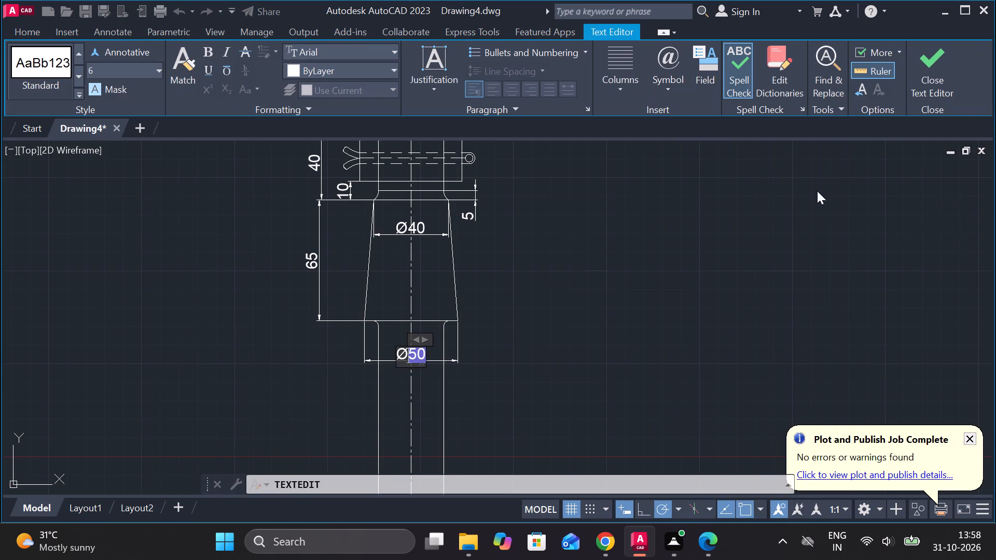
{"action": "left_click", "coordinate": [938, 75]}
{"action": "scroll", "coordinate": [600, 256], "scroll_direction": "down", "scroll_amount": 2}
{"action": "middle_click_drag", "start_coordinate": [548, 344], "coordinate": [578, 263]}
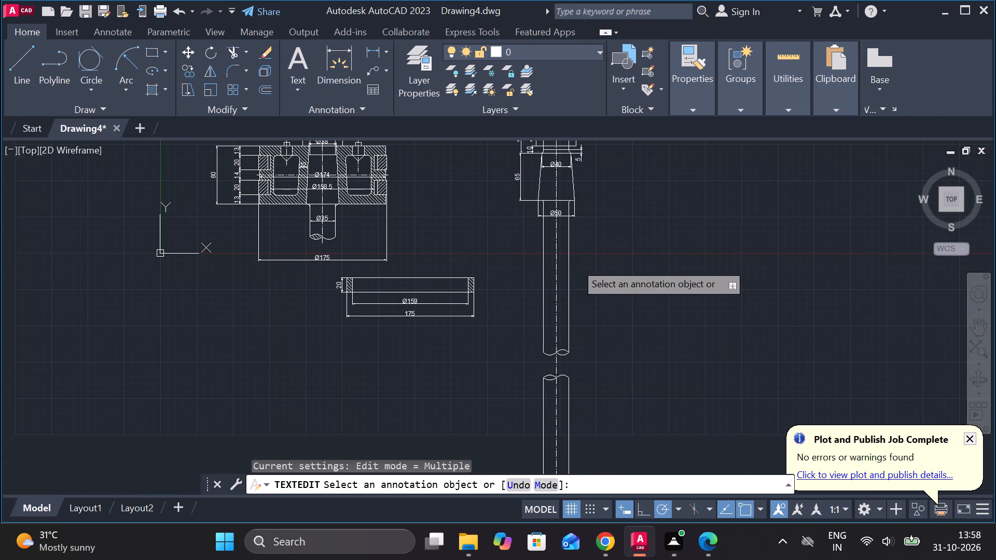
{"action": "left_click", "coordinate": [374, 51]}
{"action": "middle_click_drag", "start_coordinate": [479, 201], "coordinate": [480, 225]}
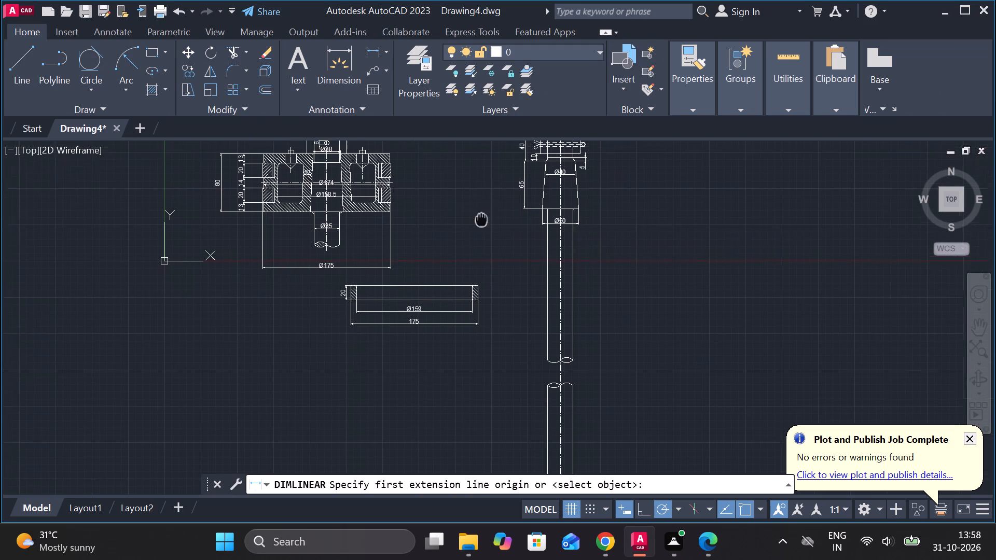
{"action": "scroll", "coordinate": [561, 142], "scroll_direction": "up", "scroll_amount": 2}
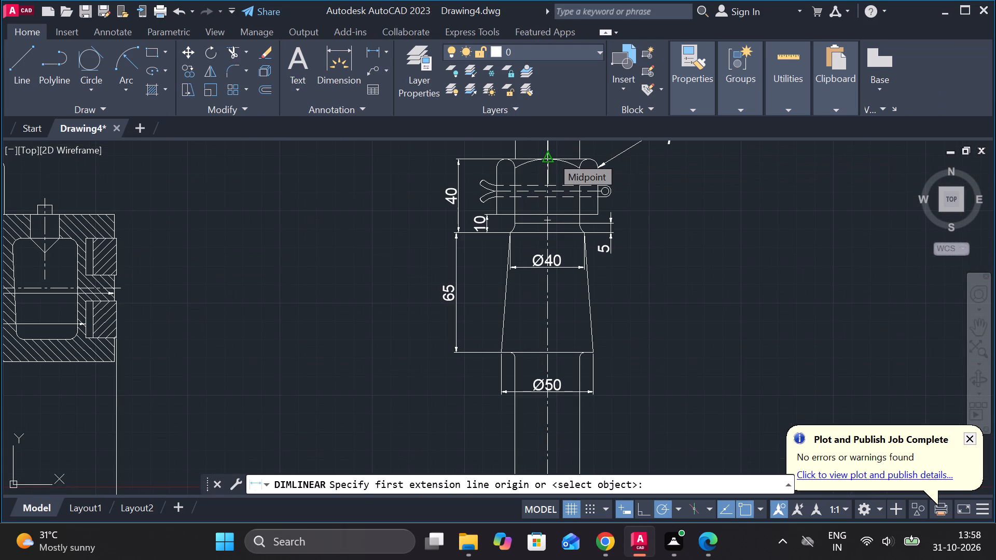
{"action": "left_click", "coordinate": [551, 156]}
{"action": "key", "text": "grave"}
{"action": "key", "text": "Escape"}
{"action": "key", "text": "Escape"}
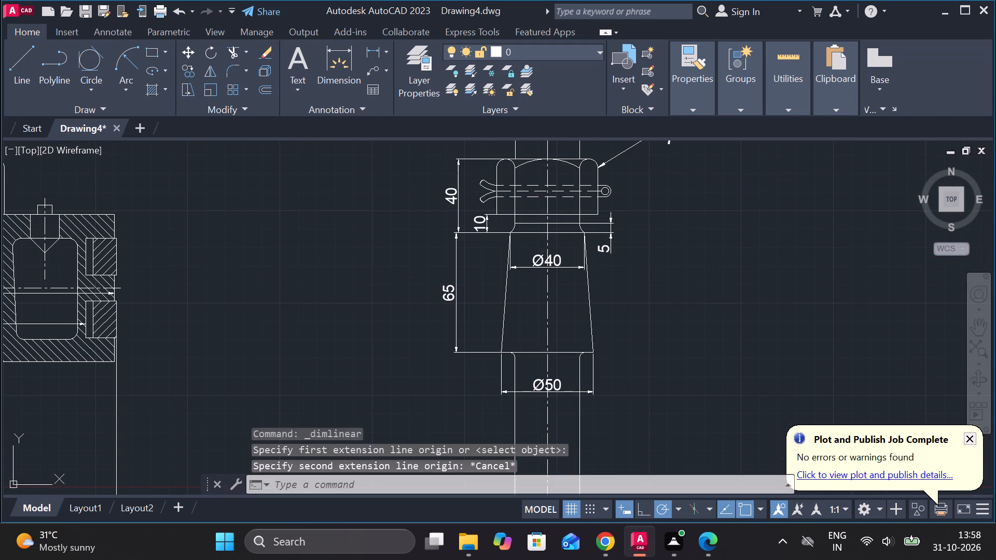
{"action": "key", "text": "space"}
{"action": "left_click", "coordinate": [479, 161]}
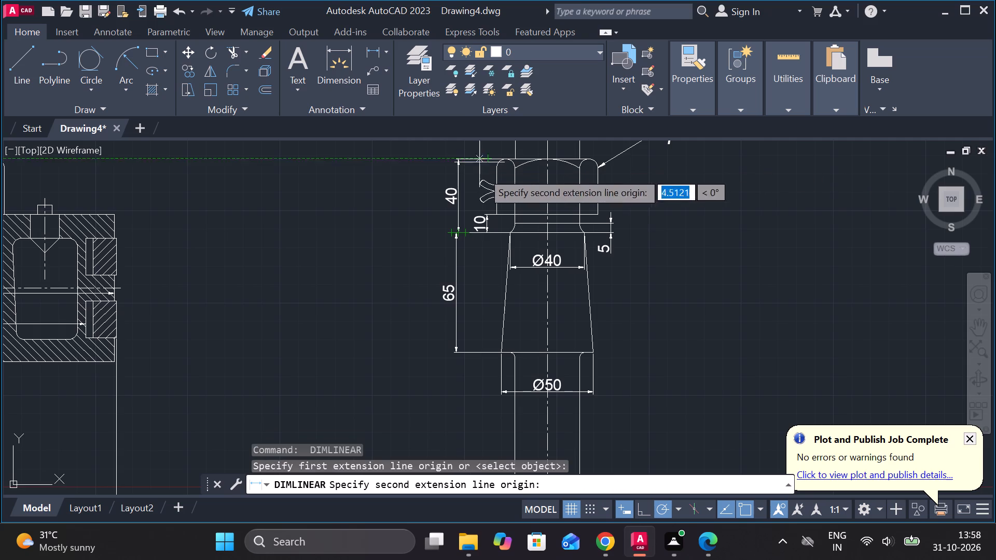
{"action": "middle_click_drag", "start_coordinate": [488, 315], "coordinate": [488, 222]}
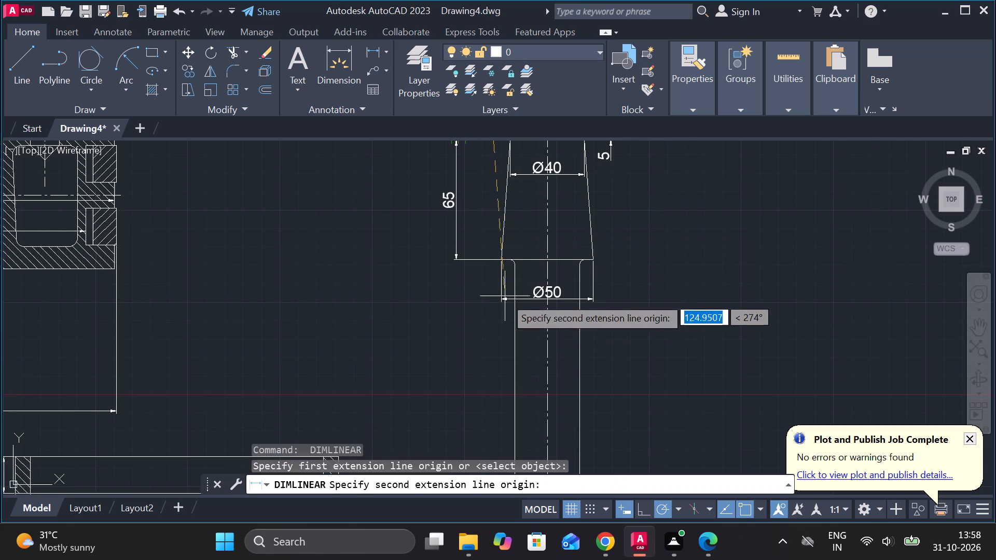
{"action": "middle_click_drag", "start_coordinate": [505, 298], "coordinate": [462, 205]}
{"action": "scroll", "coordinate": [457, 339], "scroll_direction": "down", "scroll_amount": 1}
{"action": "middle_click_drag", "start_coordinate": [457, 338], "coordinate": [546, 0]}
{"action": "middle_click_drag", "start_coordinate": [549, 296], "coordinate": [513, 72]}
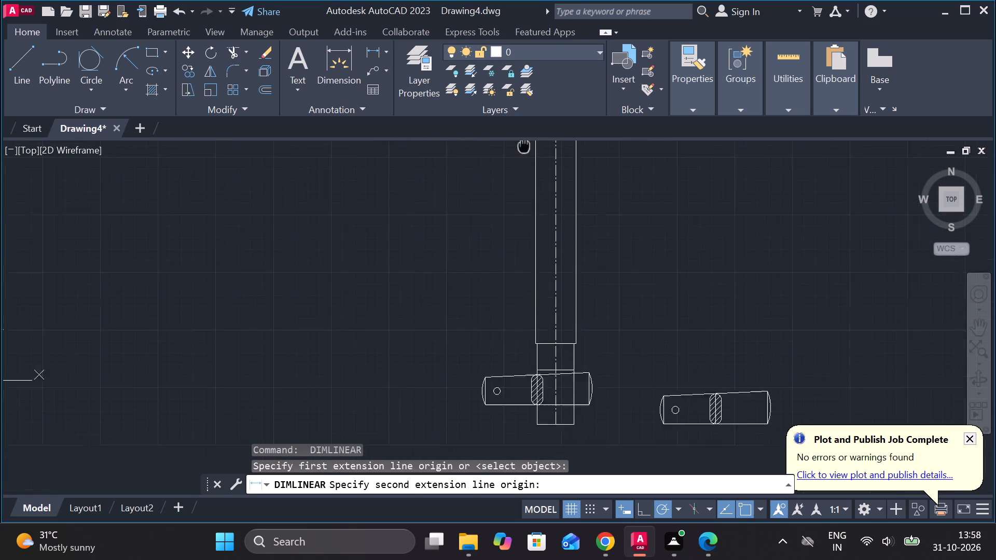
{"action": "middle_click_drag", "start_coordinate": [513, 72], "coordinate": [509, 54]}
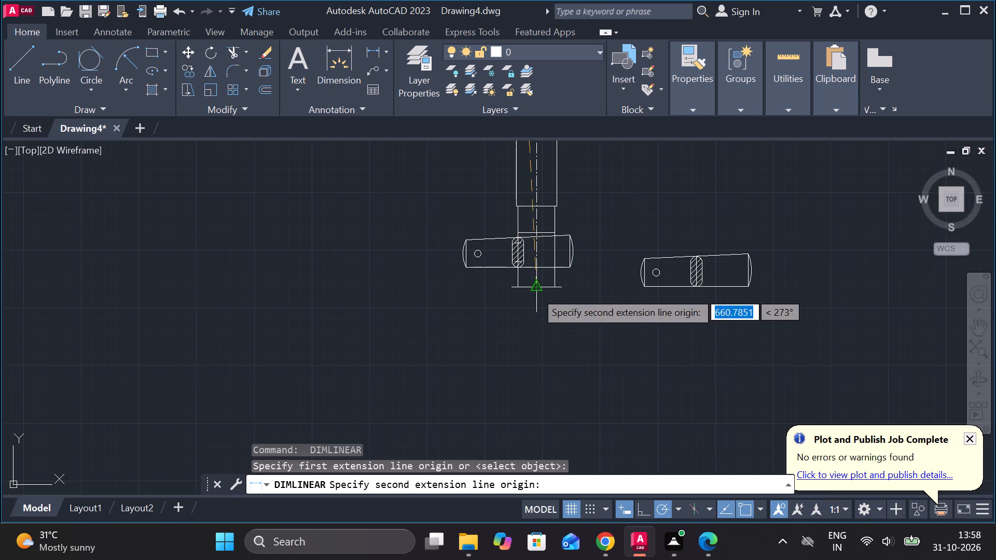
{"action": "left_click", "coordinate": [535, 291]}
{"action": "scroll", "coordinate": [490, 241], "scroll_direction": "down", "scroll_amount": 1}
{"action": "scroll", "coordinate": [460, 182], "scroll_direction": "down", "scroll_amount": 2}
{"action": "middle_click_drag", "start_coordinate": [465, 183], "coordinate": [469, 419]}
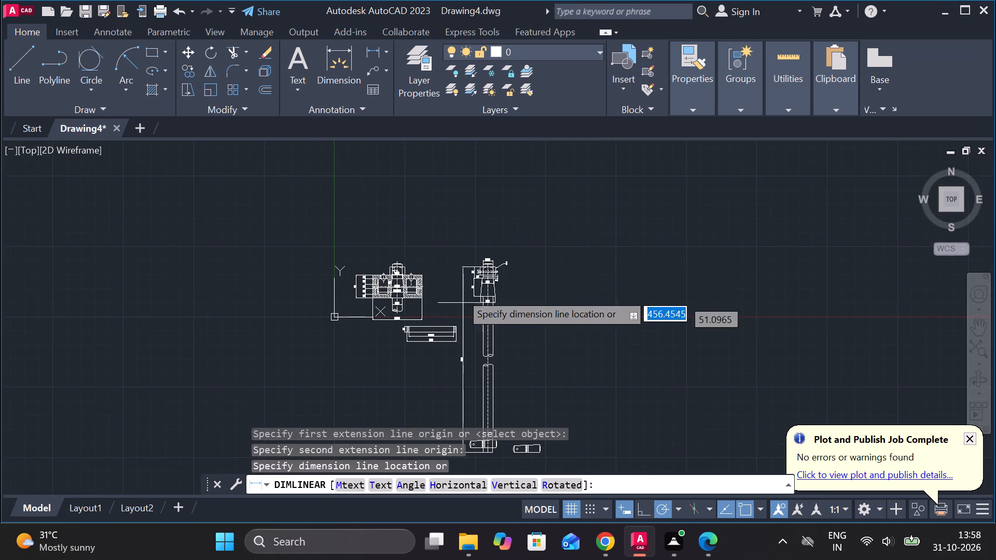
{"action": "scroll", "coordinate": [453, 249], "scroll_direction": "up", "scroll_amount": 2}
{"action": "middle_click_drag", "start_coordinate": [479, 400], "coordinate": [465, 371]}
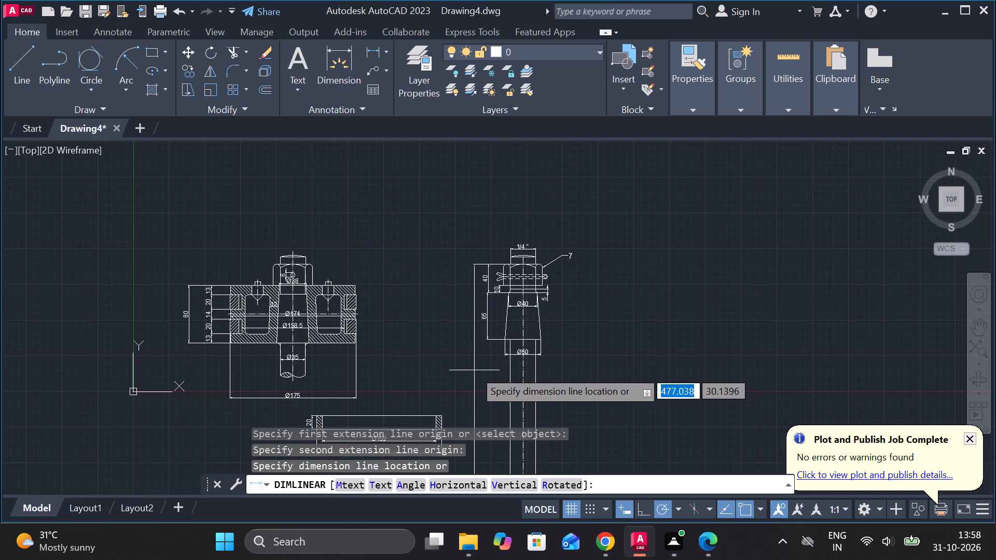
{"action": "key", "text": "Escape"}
Dimension the separate rod's overall length vertically, from the midpoint of its top edge to its bottom end, placed left of the rod.
{"action": "scroll", "coordinate": [549, 243], "scroll_direction": "up", "scroll_amount": 1}
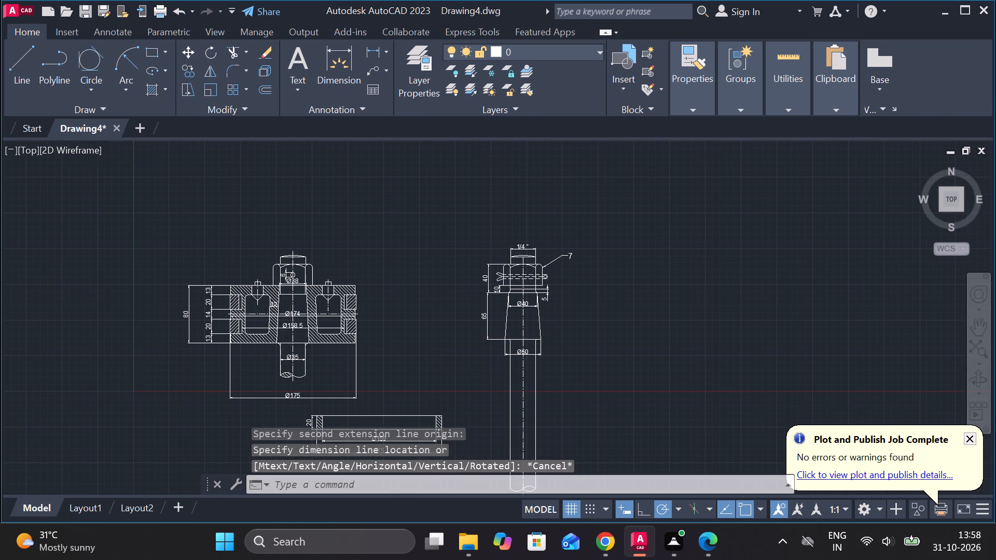
{"action": "scroll", "coordinate": [550, 244], "scroll_direction": "up", "scroll_amount": 2}
{"action": "key", "text": "space"}
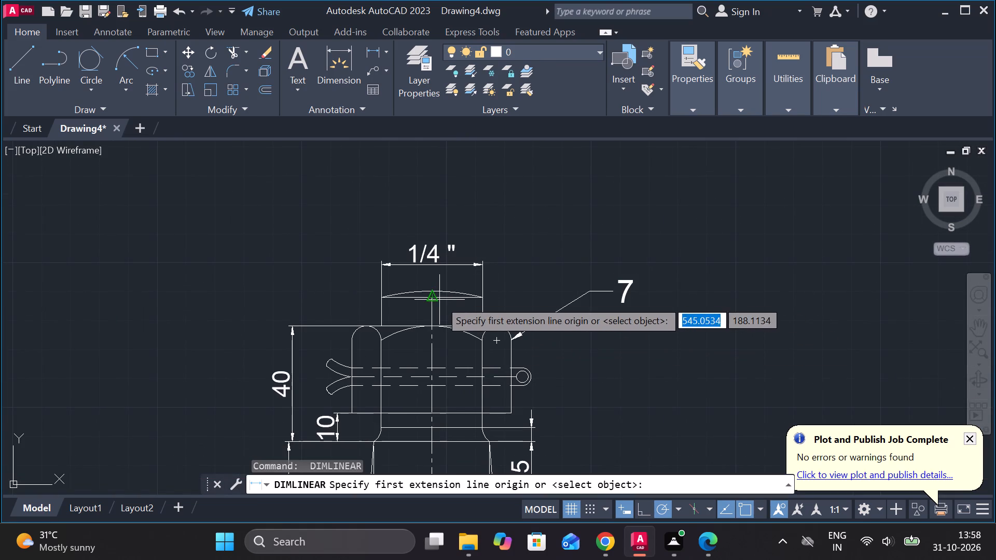
{"action": "left_click", "coordinate": [436, 300]}
{"action": "scroll", "coordinate": [436, 300], "scroll_direction": "down", "scroll_amount": 4}
{"action": "middle_click_drag", "start_coordinate": [455, 380], "coordinate": [455, 202]}
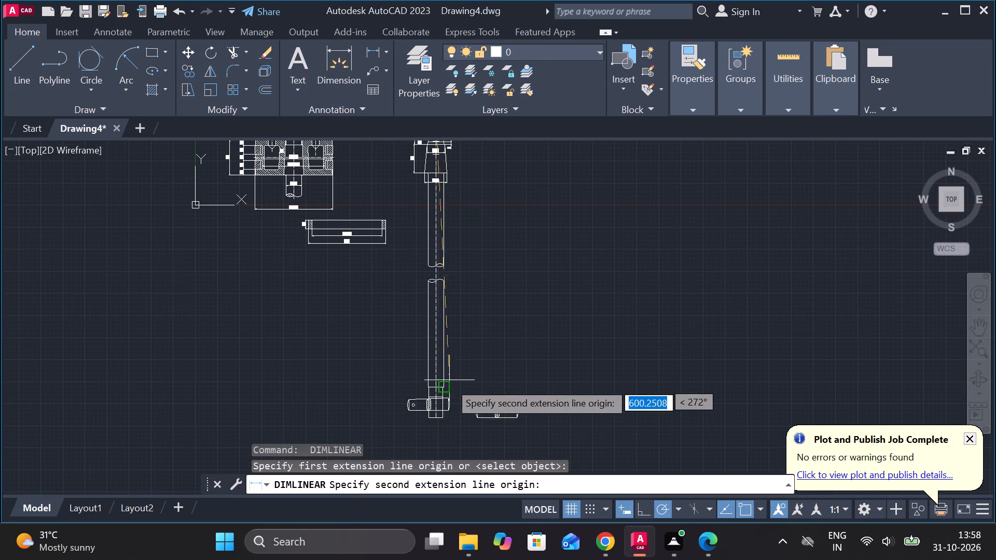
{"action": "scroll", "coordinate": [438, 425], "scroll_direction": "up", "scroll_amount": 4}
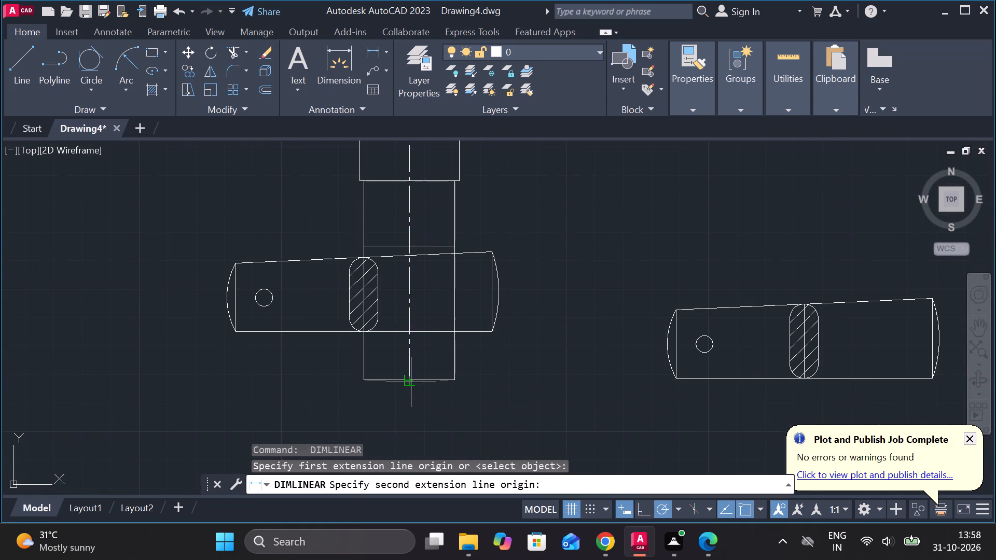
{"action": "left_click", "coordinate": [411, 382]}
{"action": "scroll", "coordinate": [412, 382], "scroll_direction": "down", "scroll_amount": 3}
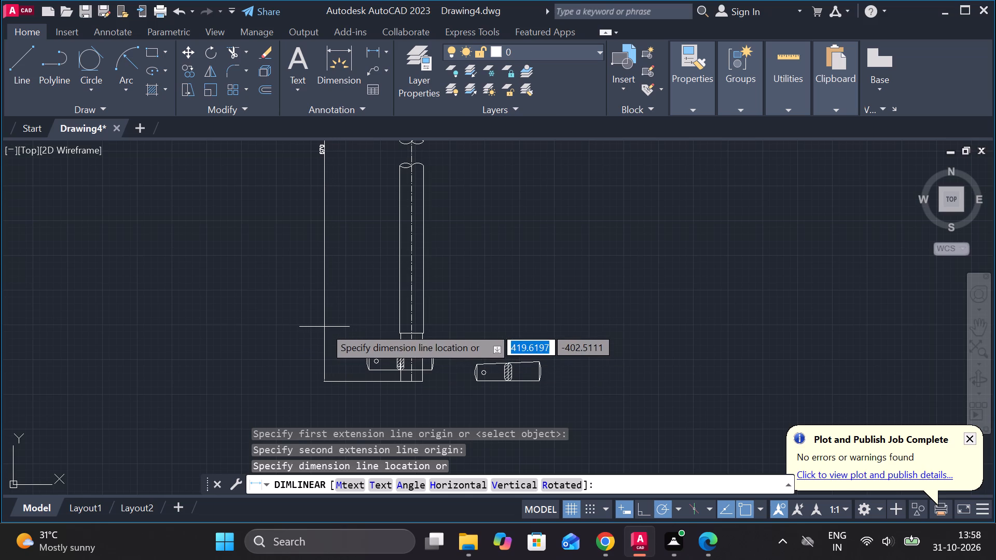
{"action": "left_click", "coordinate": [324, 327]}
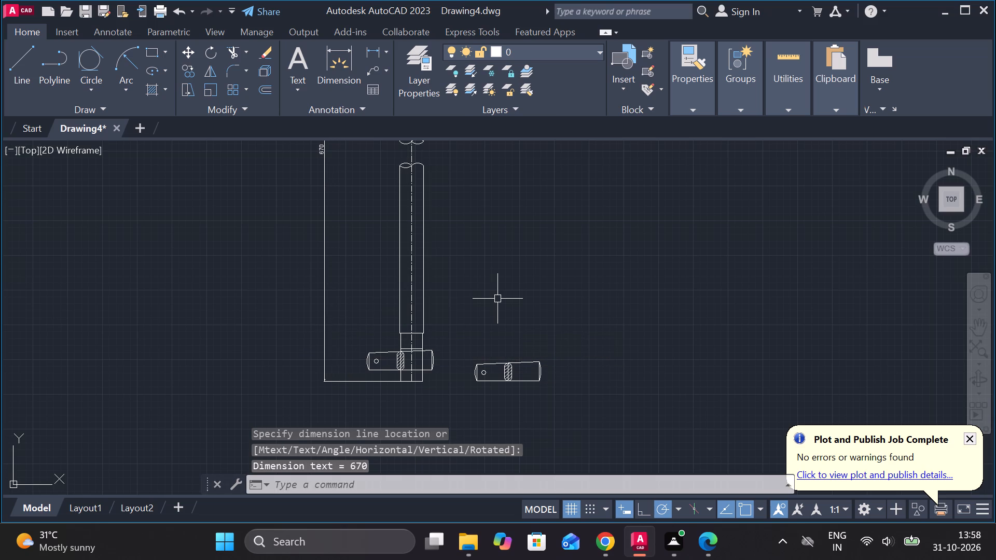
Dimension the rod length vertically from the taper's bottom edge to the shoulder above the cotter, placed between the rod and its overall length dimension.
{"action": "middle_click_drag", "start_coordinate": [501, 285], "coordinate": [507, 287]}
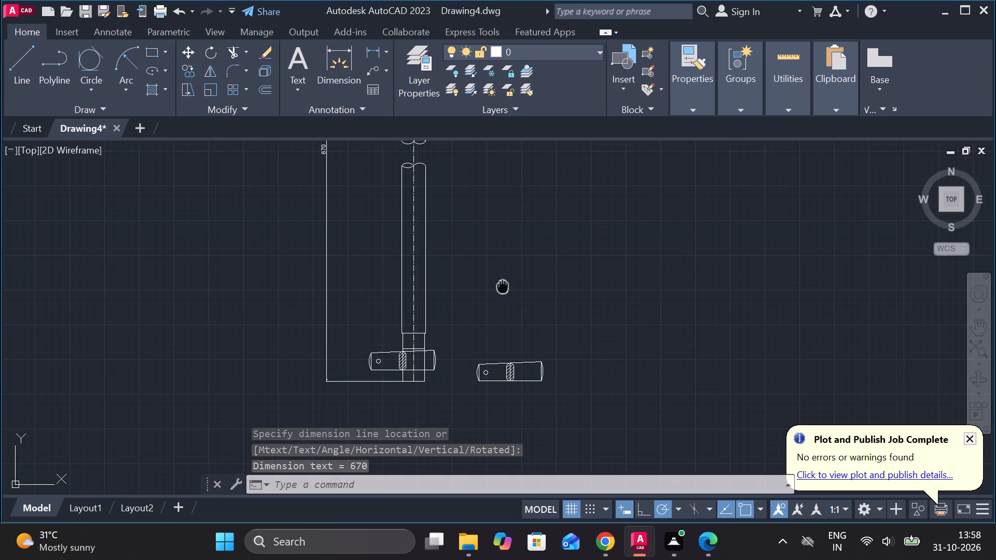
{"action": "middle_click_drag", "start_coordinate": [507, 287], "coordinate": [510, 340]}
{"action": "middle_click_drag", "start_coordinate": [522, 321], "coordinate": [535, 441]}
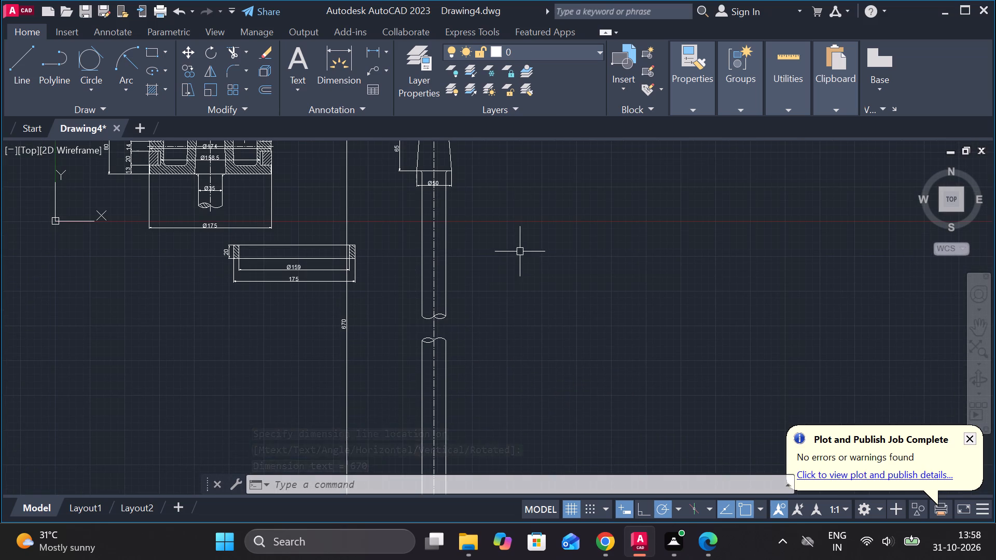
{"action": "middle_click_drag", "start_coordinate": [537, 250], "coordinate": [569, 409]}
{"action": "key", "text": "space"}
{"action": "scroll", "coordinate": [416, 335], "scroll_direction": "up", "scroll_amount": 2}
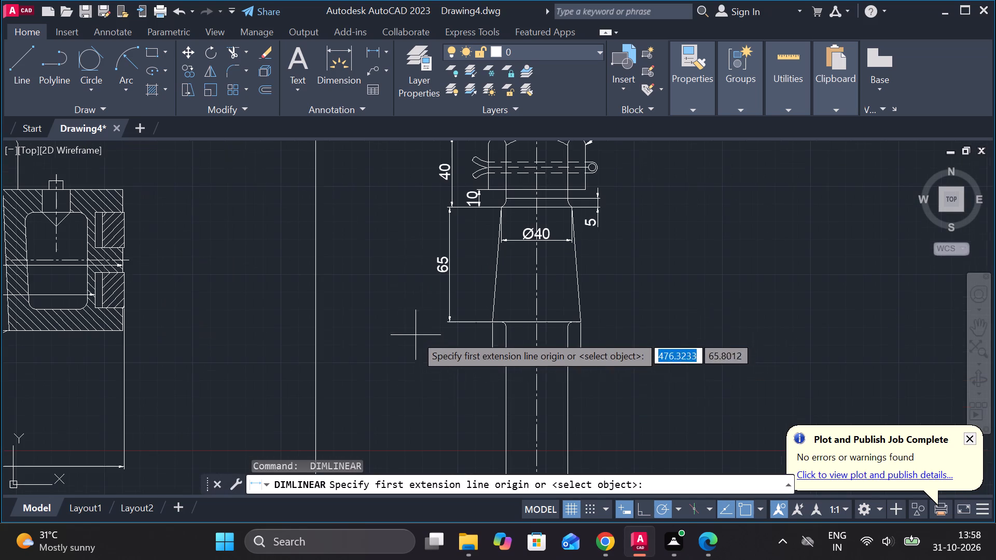
{"action": "left_click", "coordinate": [469, 324]}
{"action": "scroll", "coordinate": [463, 333], "scroll_direction": "down", "scroll_amount": 3}
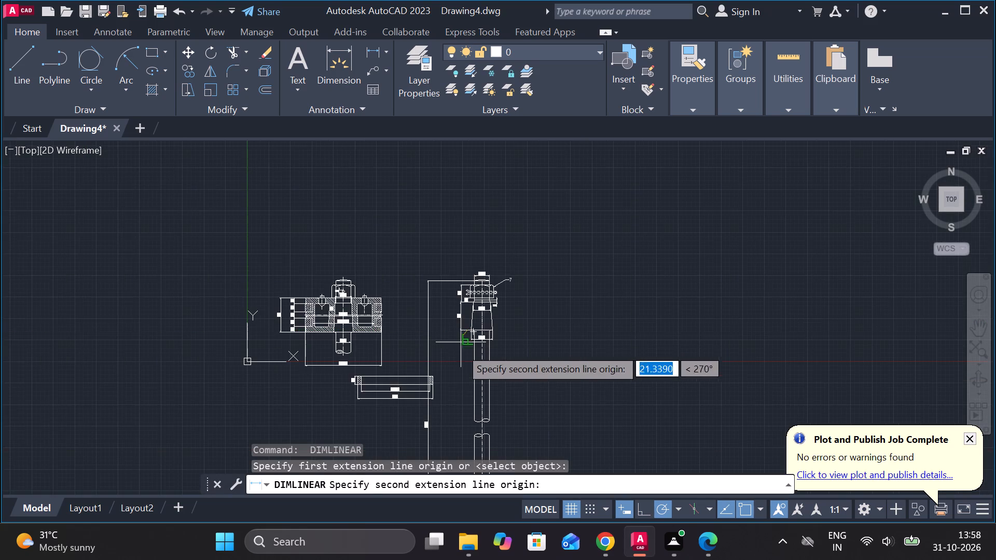
{"action": "middle_click_drag", "start_coordinate": [460, 376], "coordinate": [457, 136]}
{"action": "scroll", "coordinate": [455, 289], "scroll_direction": "up", "scroll_amount": 1}
{"action": "middle_click_drag", "start_coordinate": [455, 289], "coordinate": [430, 239]}
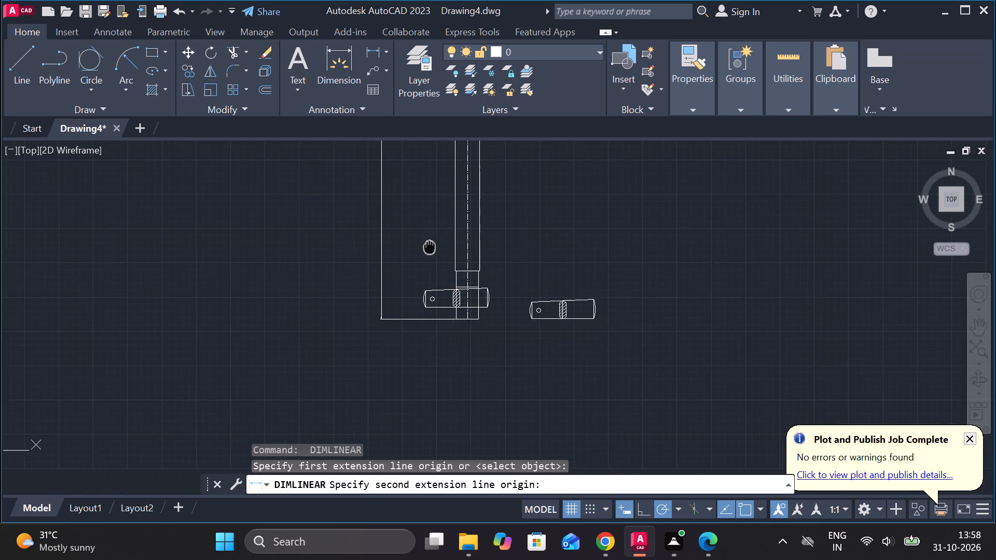
{"action": "middle_click_drag", "start_coordinate": [430, 239], "coordinate": [430, 237]}
{"action": "scroll", "coordinate": [444, 257], "scroll_direction": "up", "scroll_amount": 3}
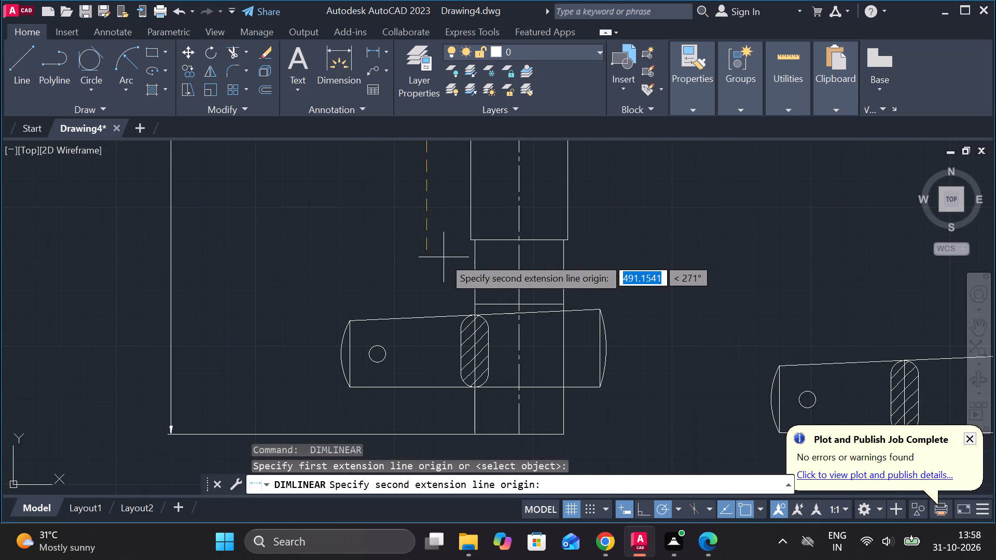
{"action": "left_click", "coordinate": [473, 235]}
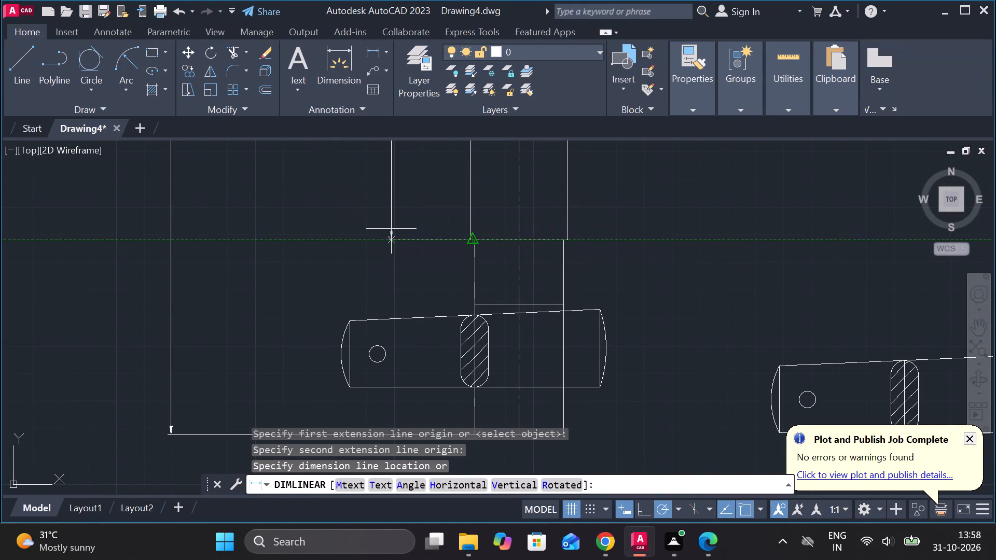
{"action": "scroll", "coordinate": [380, 227], "scroll_direction": "down", "scroll_amount": 2}
{"action": "middle_click_drag", "start_coordinate": [373, 192], "coordinate": [375, 320]}
{"action": "scroll", "coordinate": [371, 299], "scroll_direction": "down", "scroll_amount": 2}
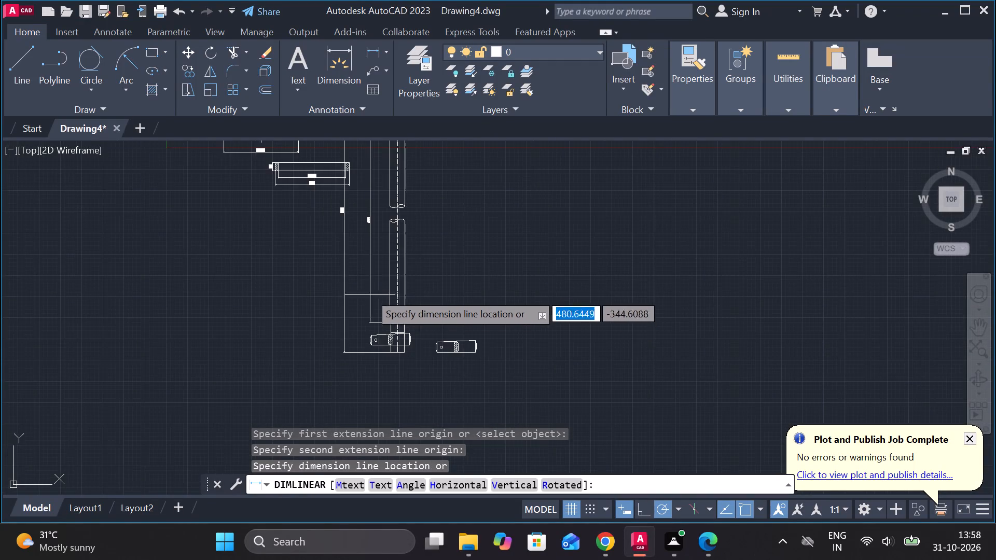
{"action": "scroll", "coordinate": [363, 265], "scroll_direction": "up", "scroll_amount": 2}
{"action": "middle_click_drag", "start_coordinate": [364, 265], "coordinate": [388, 302]}
{"action": "scroll", "coordinate": [382, 302], "scroll_direction": "down", "scroll_amount": 1}
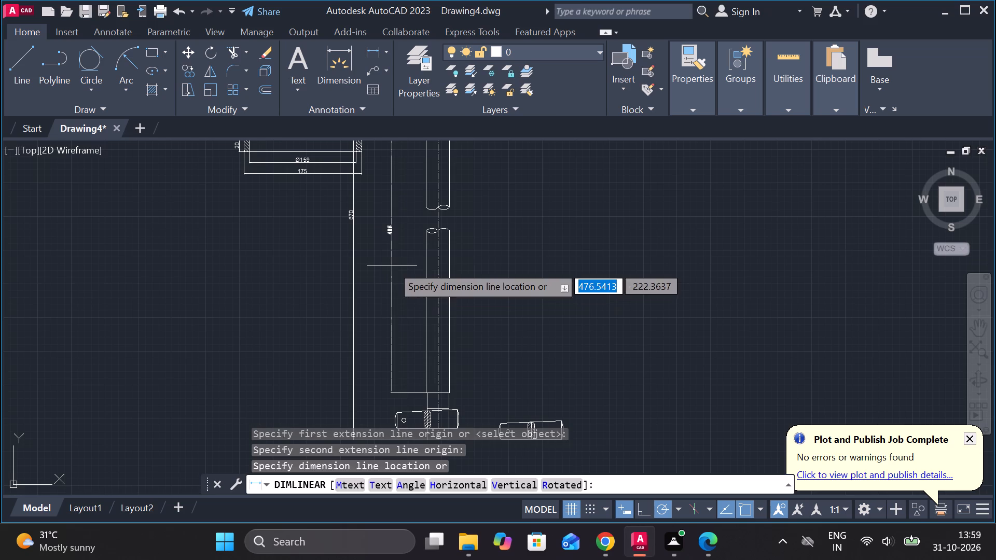
{"action": "left_click", "coordinate": [392, 265]}
{"action": "middle_click_drag", "start_coordinate": [348, 274], "coordinate": [450, 376]}
{"action": "key", "text": "Escape"}
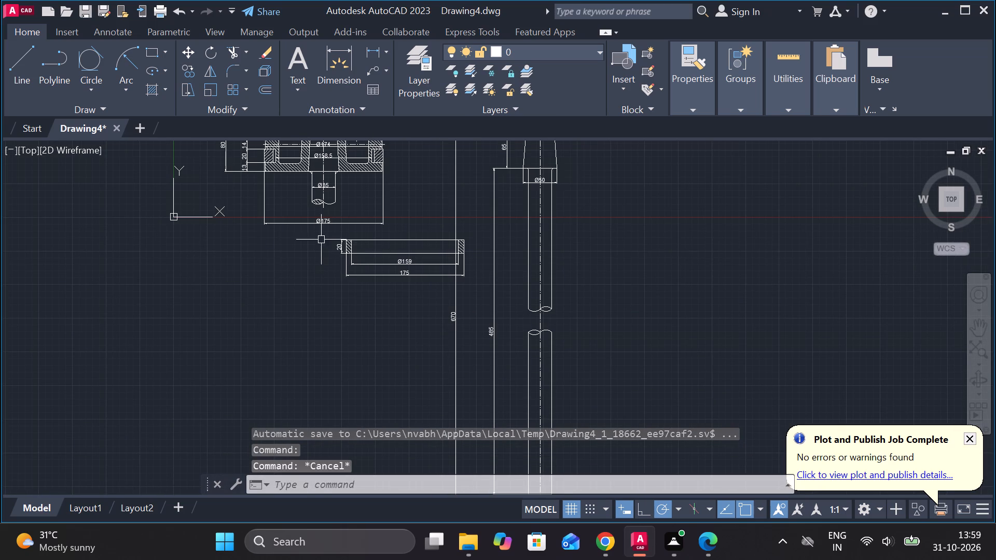
Move the piston ring section with its dimensions about 312 units horizontally left, clear of the rod's length dimensions.
{"action": "left_click", "coordinate": [321, 240]}
{"action": "left_click", "coordinate": [475, 279]}
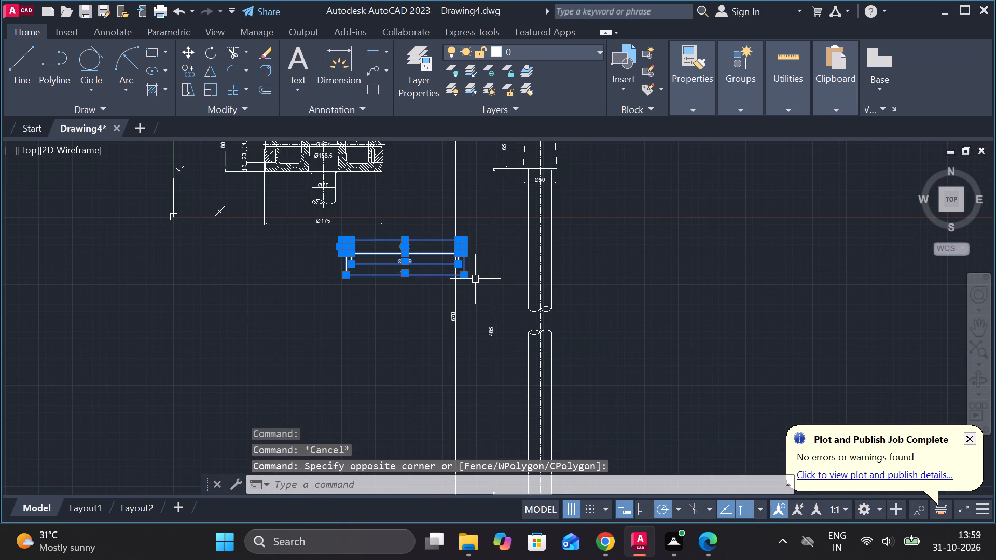
{"action": "key", "text": "m"}
{"action": "key", "text": "Return"}
{"action": "left_click", "coordinate": [408, 311]}
{"action": "middle_click_drag", "start_coordinate": [347, 338], "coordinate": [521, 475]}
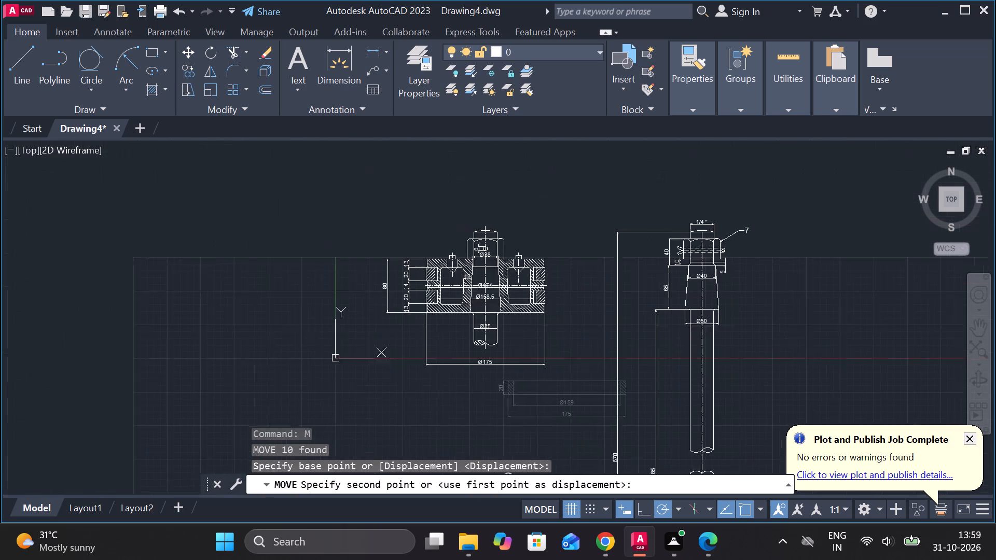
{"action": "scroll", "coordinate": [517, 465], "scroll_direction": "down", "scroll_amount": 1}
{"action": "middle_click_drag", "start_coordinate": [521, 475], "coordinate": [517, 467]}
{"action": "middle_click_drag", "start_coordinate": [357, 406], "coordinate": [366, 363]}
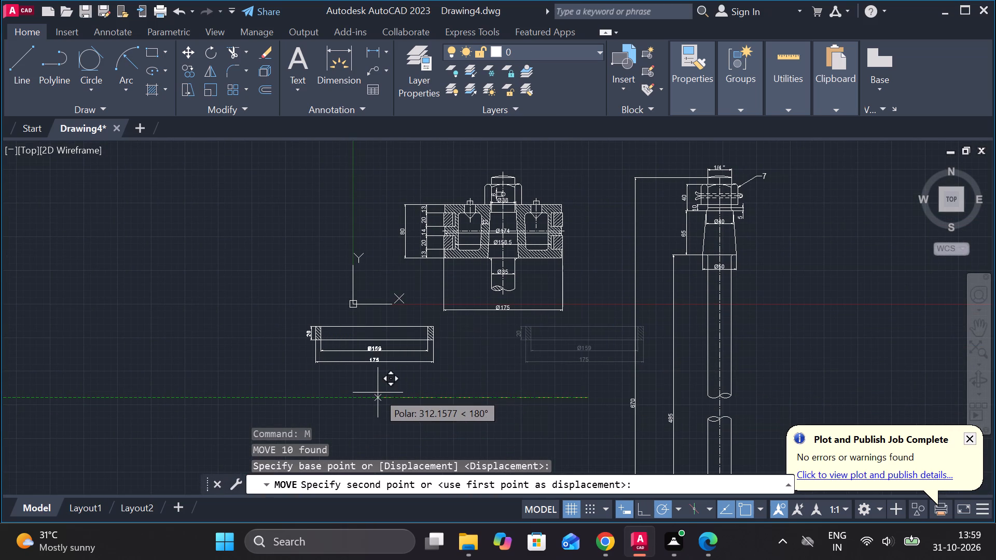
{"action": "left_click", "coordinate": [378, 393]}
{"action": "middle_click_drag", "start_coordinate": [516, 396], "coordinate": [421, 231]}
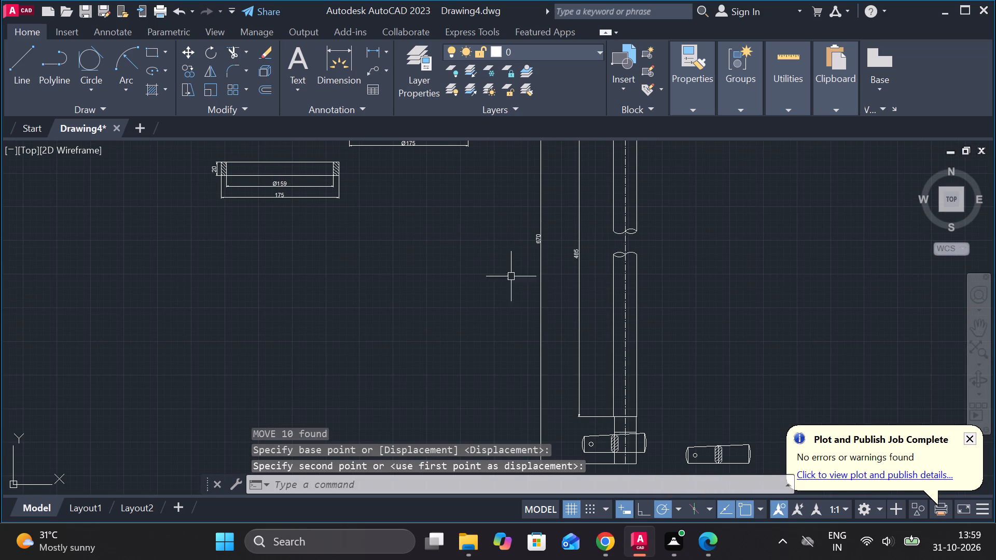
{"action": "middle_click_drag", "start_coordinate": [457, 242], "coordinate": [447, 344]}
{"action": "scroll", "coordinate": [437, 320], "scroll_direction": "up", "scroll_amount": 1}
{"action": "scroll", "coordinate": [436, 319], "scroll_direction": "down", "scroll_amount": 2}
{"action": "key", "text": "Escape"}
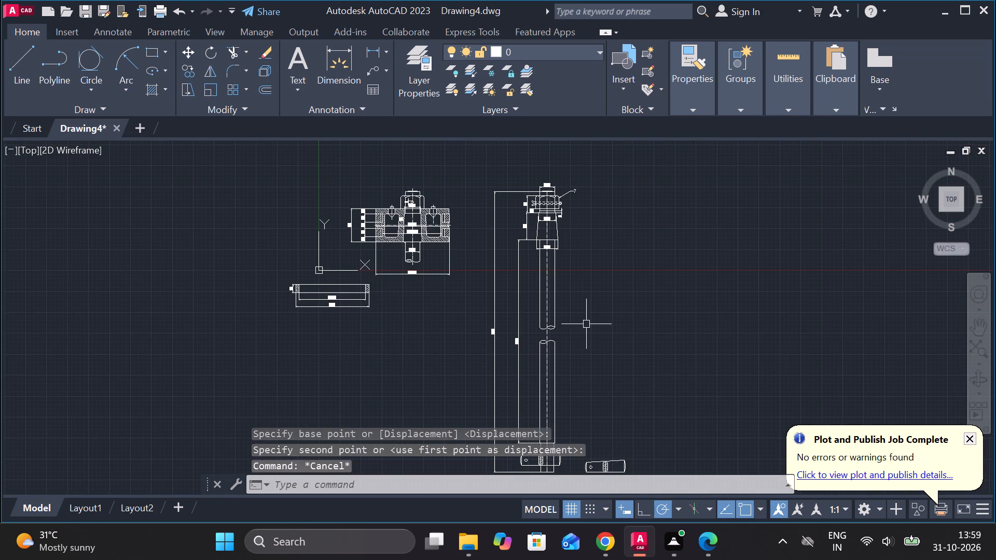
Set the text height of the ISO-25 dimension style to 7.
{"action": "key", "text": "d"}
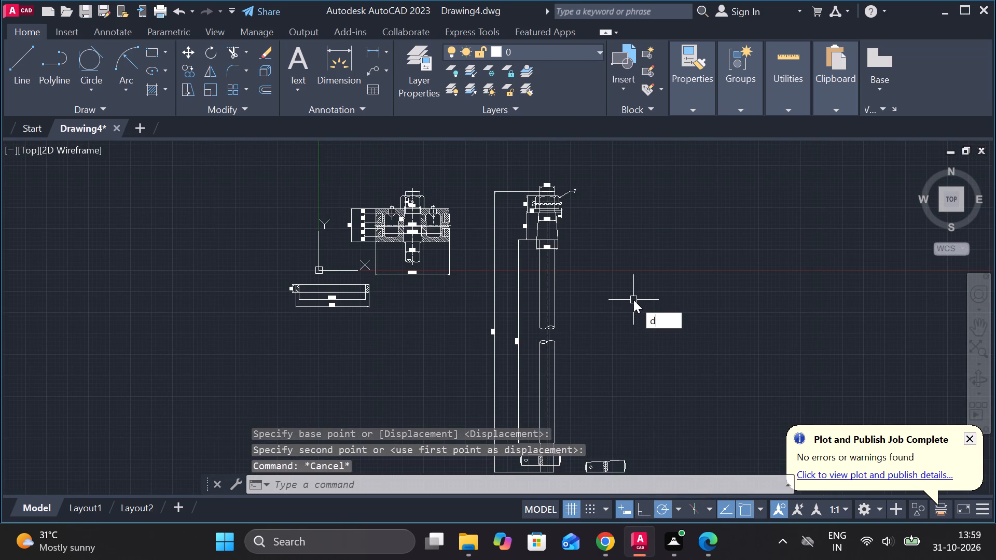
{"action": "key", "text": "space"}
{"action": "left_click", "coordinate": [654, 240]}
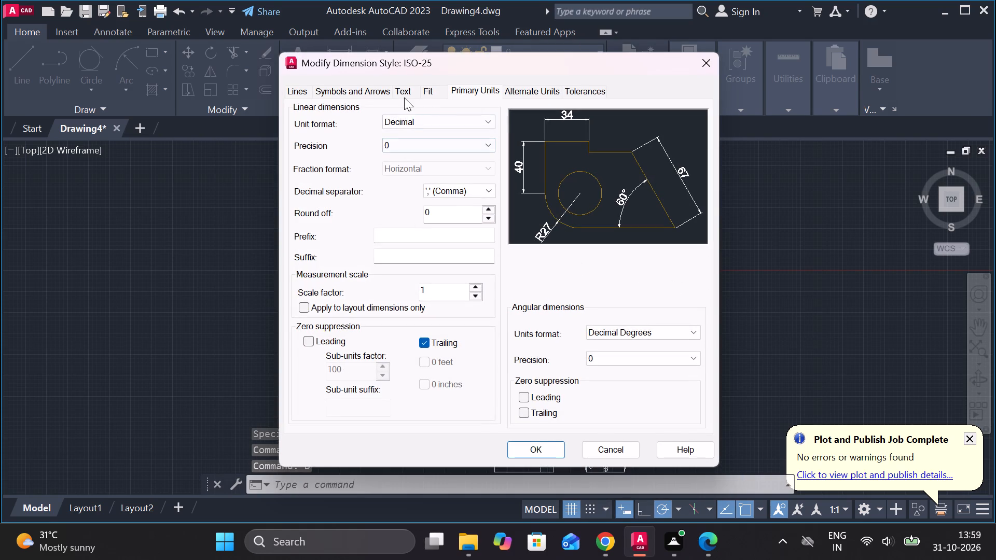
{"action": "left_click", "coordinate": [404, 97]}
{"action": "left_click_drag", "start_coordinate": [450, 202], "coordinate": [413, 207]}
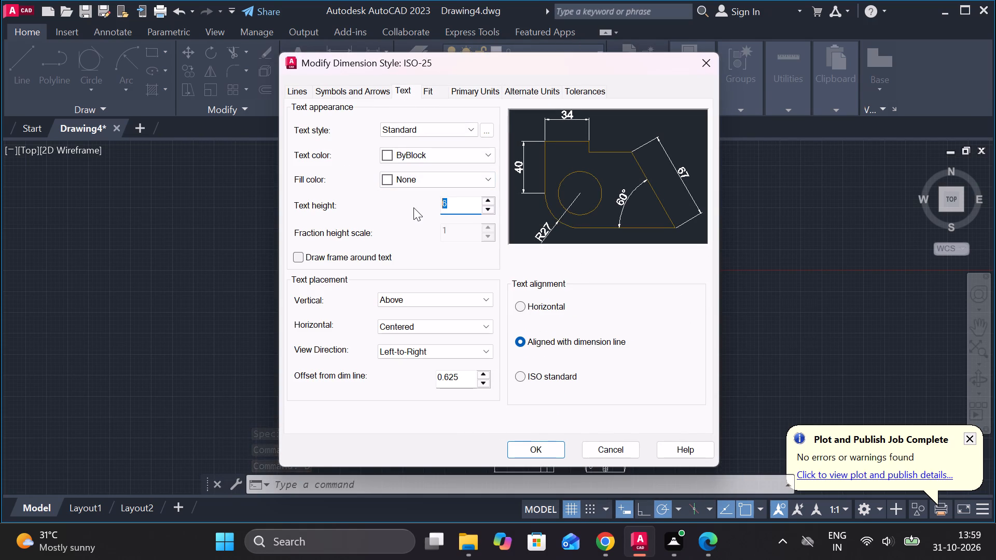
{"action": "key", "text": "7"}
Set the arrow size of the ISO-25 dimension style to 4.
{"action": "left_click", "coordinate": [339, 81]}
{"action": "left_click", "coordinate": [343, 90]}
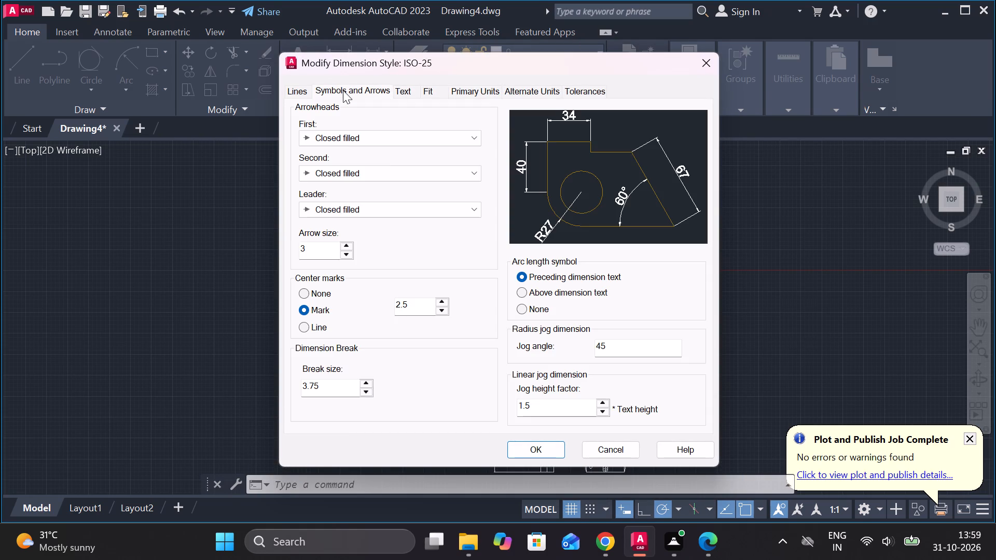
{"action": "left_click", "coordinate": [321, 248]}
{"action": "key", "text": "BackSpace"}
{"action": "key", "text": "4"}
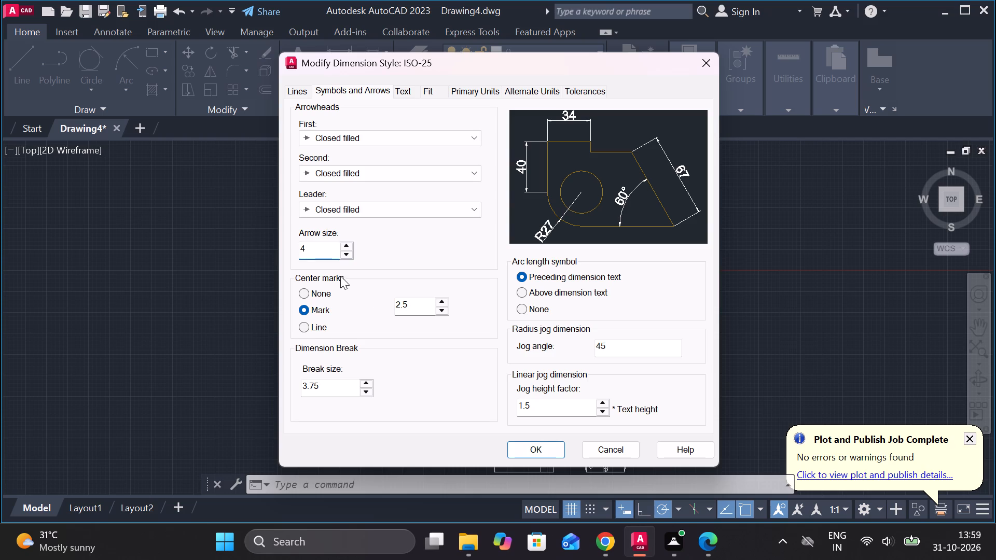
Turn off drawing the dimension line between extension lines in ISO-25, and apply the style changes to the drawing.
{"action": "left_click", "coordinate": [433, 90]}
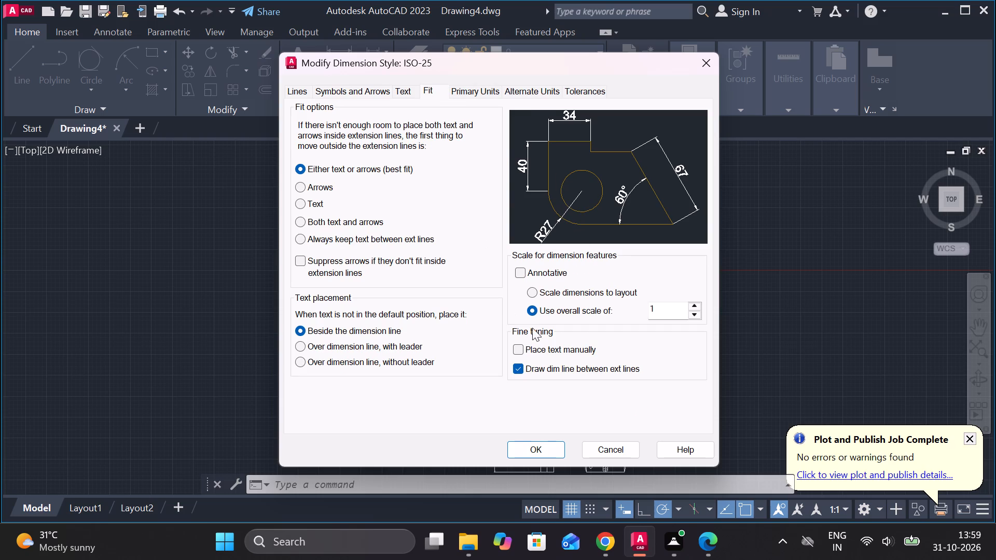
{"action": "left_click", "coordinate": [472, 98]}
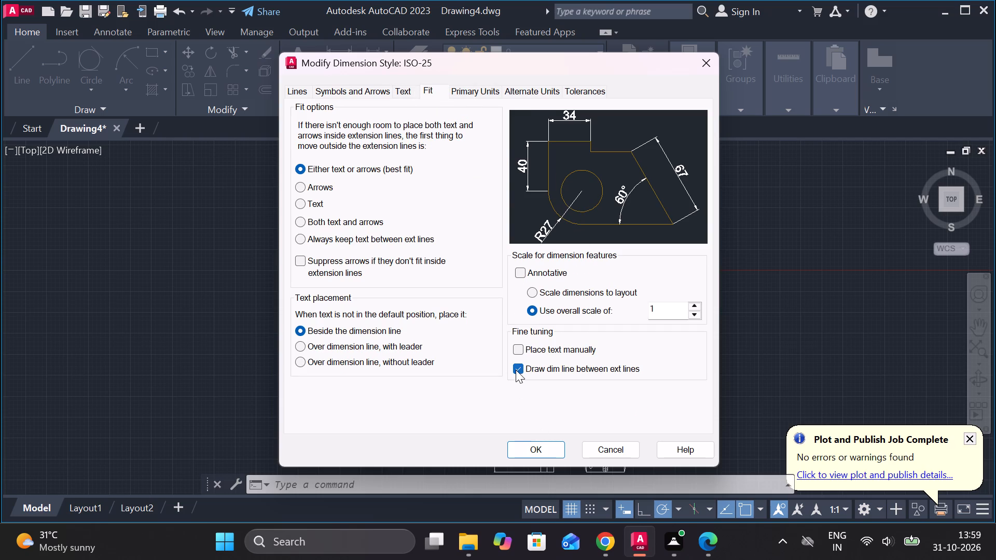
{"action": "left_click", "coordinate": [516, 370]}
{"action": "left_click", "coordinate": [527, 446]}
{"action": "left_click", "coordinate": [682, 191]}
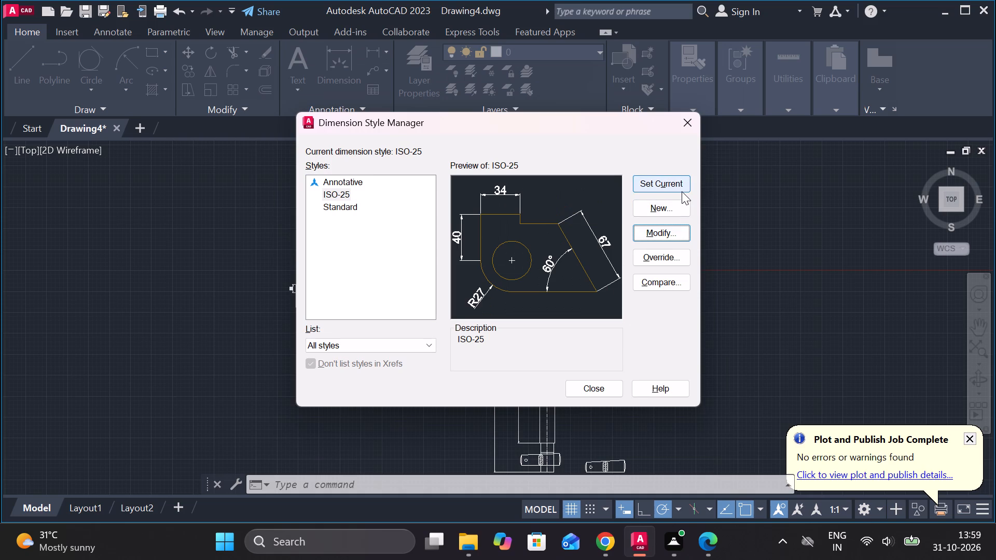
{"action": "left_click", "coordinate": [599, 396]}
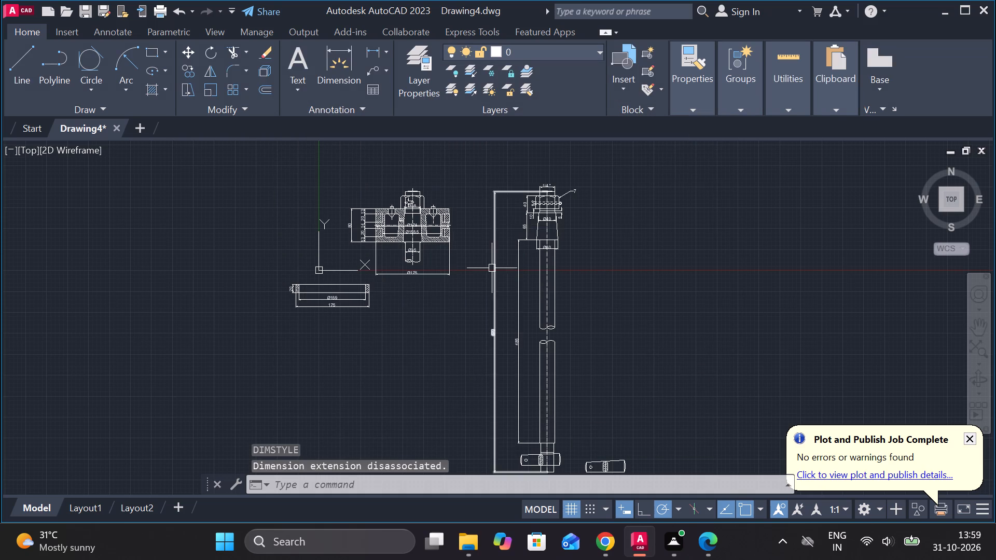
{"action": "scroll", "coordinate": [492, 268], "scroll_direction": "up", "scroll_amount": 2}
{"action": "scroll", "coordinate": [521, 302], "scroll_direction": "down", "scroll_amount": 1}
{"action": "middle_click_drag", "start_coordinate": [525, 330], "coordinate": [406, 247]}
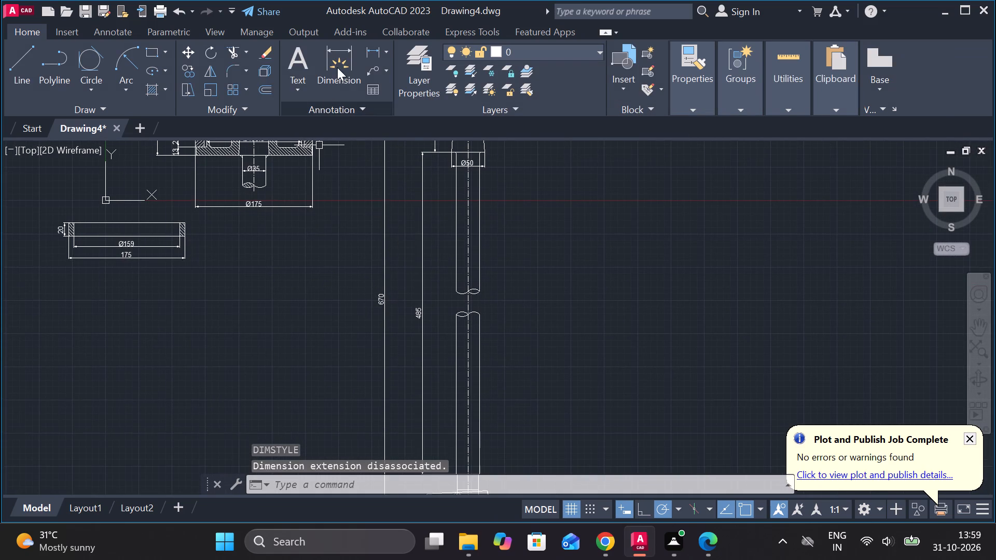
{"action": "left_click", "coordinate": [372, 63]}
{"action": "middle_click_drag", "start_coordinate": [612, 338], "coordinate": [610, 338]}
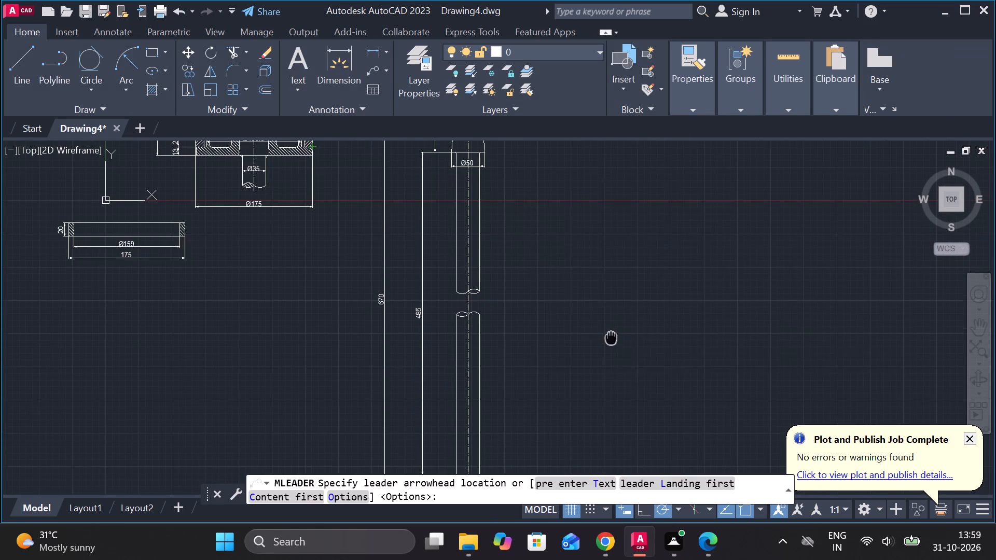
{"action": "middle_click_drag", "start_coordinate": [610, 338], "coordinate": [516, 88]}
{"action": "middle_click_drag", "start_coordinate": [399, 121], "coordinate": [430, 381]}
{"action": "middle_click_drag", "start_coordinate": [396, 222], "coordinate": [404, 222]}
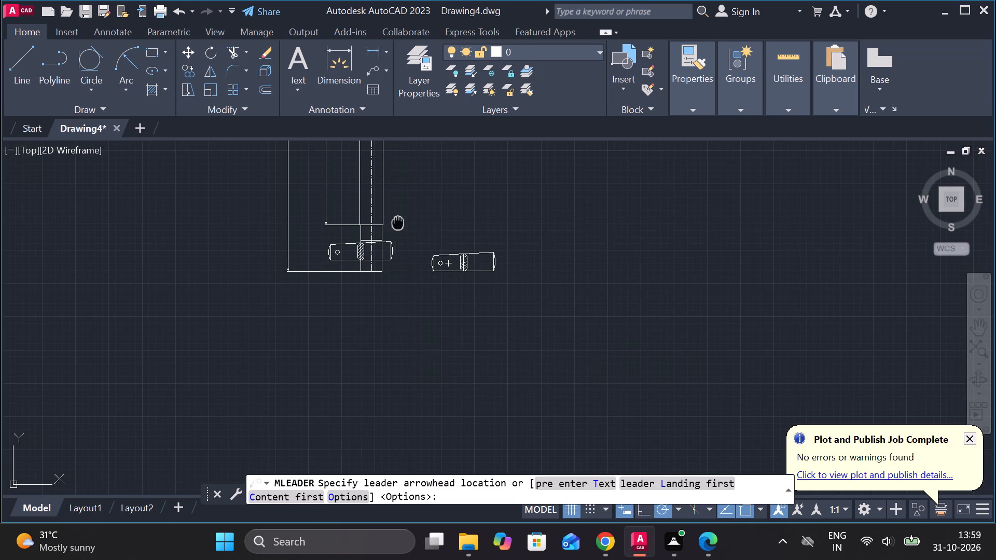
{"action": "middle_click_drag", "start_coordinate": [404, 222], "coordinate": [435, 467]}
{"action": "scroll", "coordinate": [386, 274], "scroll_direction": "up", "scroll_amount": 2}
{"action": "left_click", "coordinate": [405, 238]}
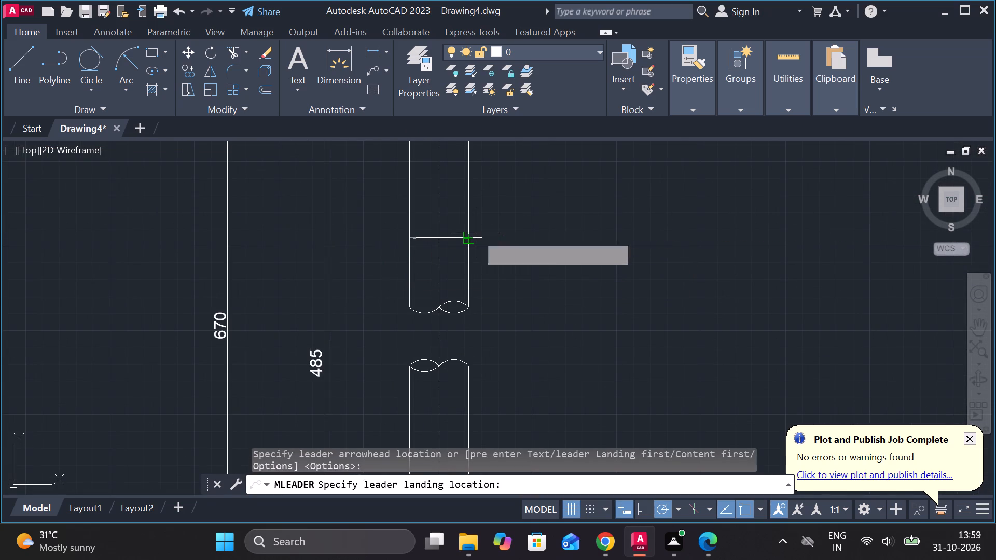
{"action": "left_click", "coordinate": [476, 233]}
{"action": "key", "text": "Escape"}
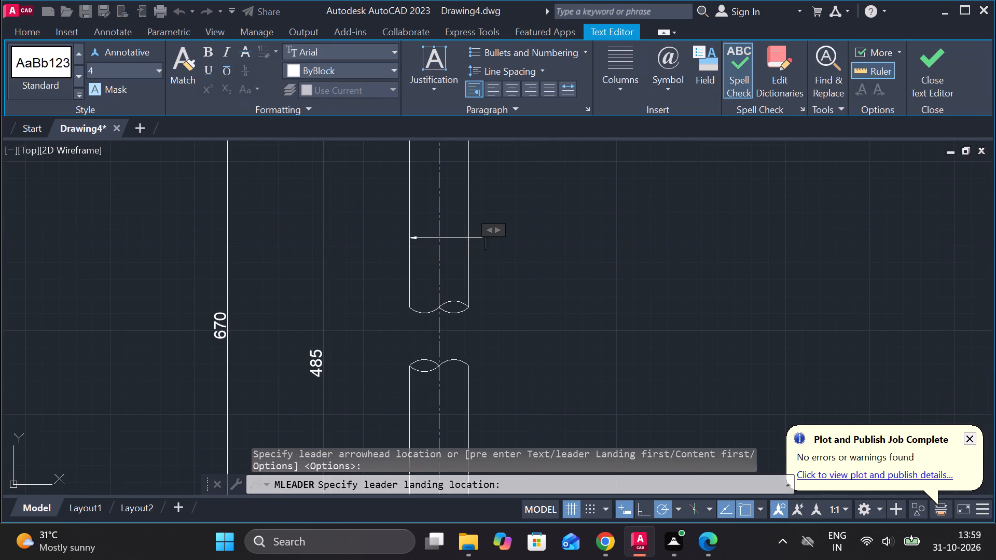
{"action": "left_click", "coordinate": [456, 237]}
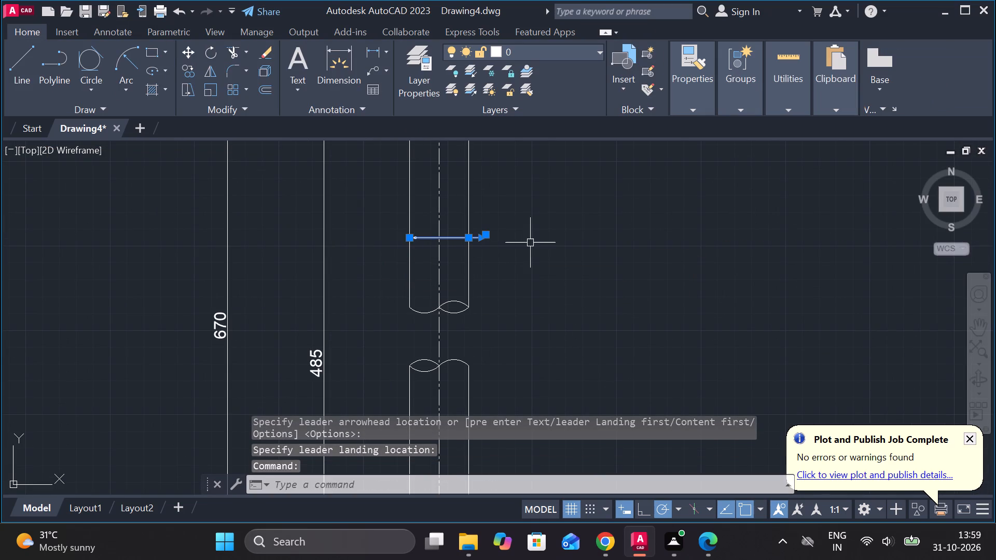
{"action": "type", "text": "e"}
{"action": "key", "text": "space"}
Dimension the separate rod's width horizontally between its two side edges, with the dimension line inside the rod just above the break.
{"action": "left_click", "coordinate": [375, 56]}
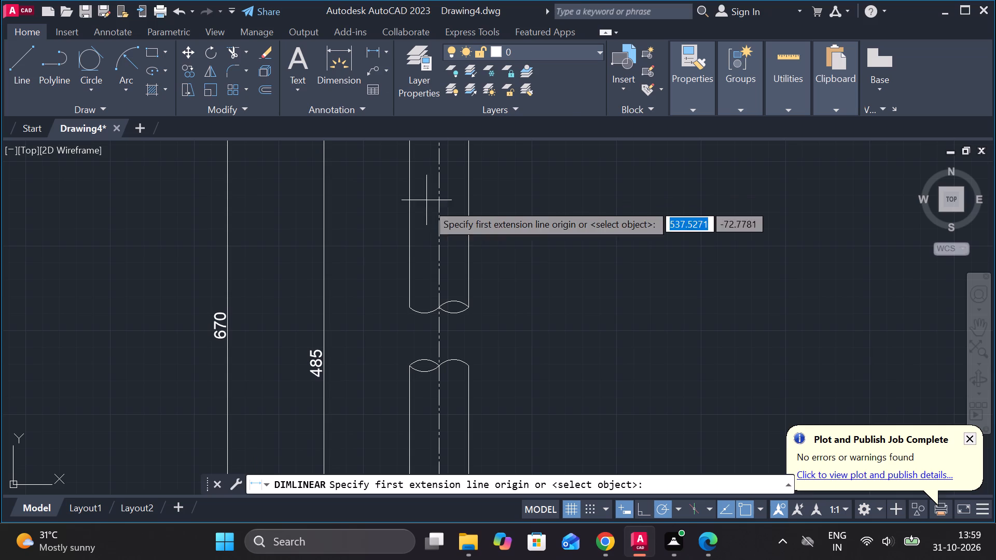
{"action": "left_click", "coordinate": [416, 244]}
{"action": "left_click", "coordinate": [472, 238]}
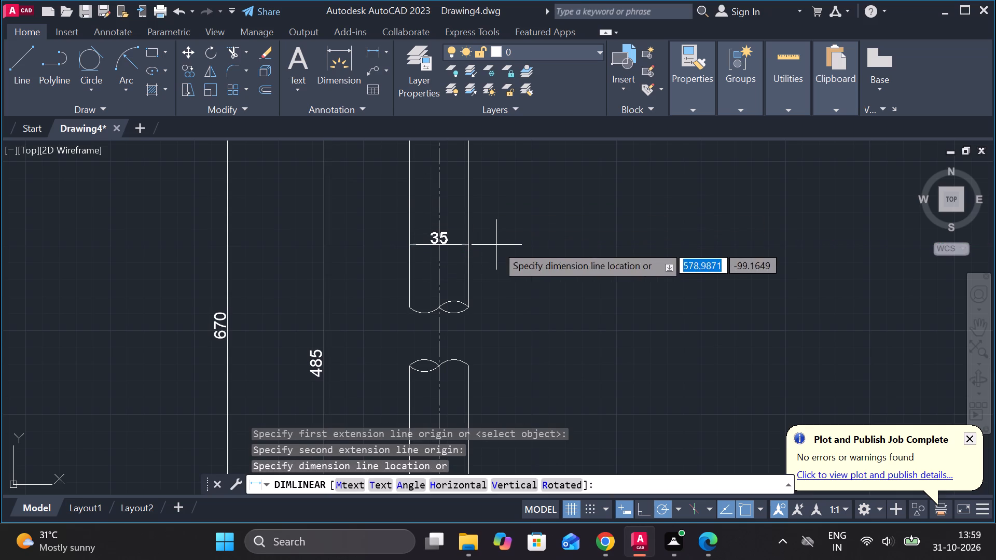
{"action": "left_click", "coordinate": [496, 245]}
{"action": "key", "text": "Escape"}
Add a diameter symbol in front of the text of the rod width dimension above the break.
{"action": "double_click", "coordinate": [434, 245]}
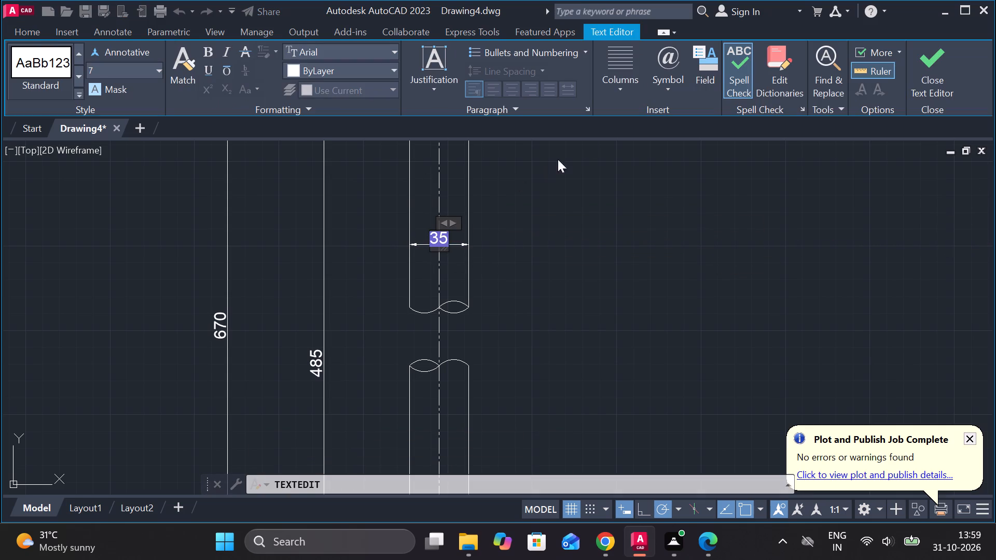
{"action": "left_click", "coordinate": [659, 89]}
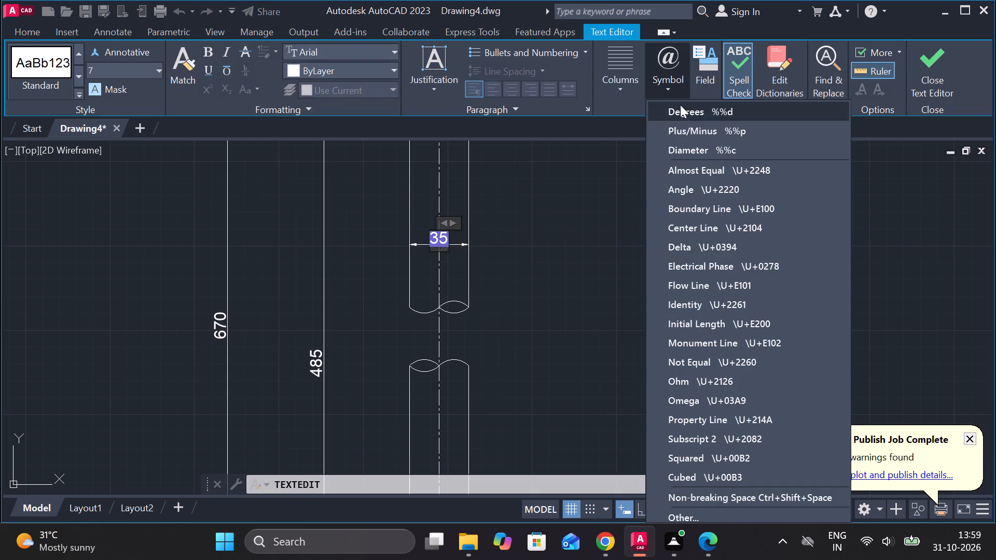
{"action": "left_click", "coordinate": [694, 144]}
{"action": "left_click", "coordinate": [943, 68]}
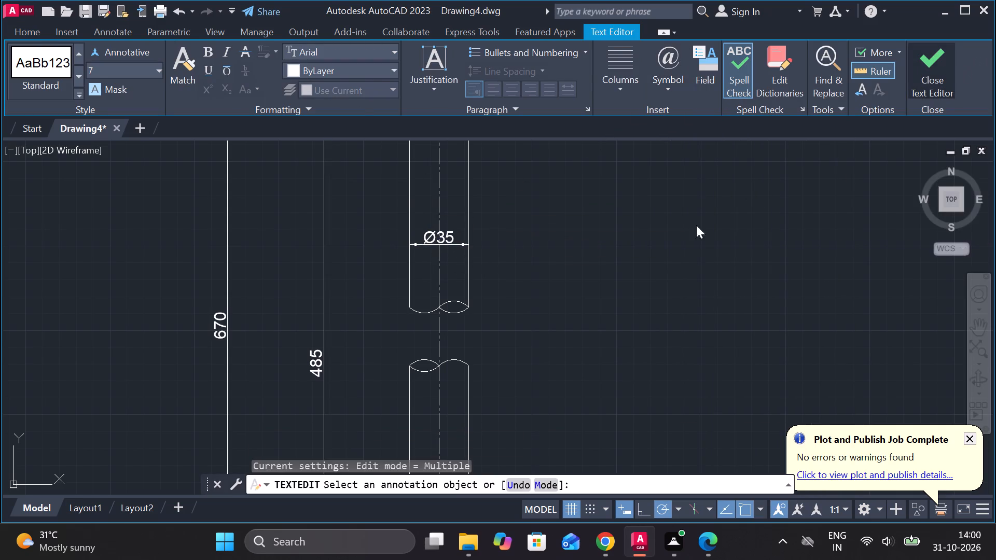
Dimension the width of the rod's narrower bottom end horizontally, placing the dimension between the shoulder and the cotter.
{"action": "scroll", "coordinate": [587, 282], "scroll_direction": "down", "scroll_amount": 1}
{"action": "middle_click_drag", "start_coordinate": [595, 321], "coordinate": [541, 199]}
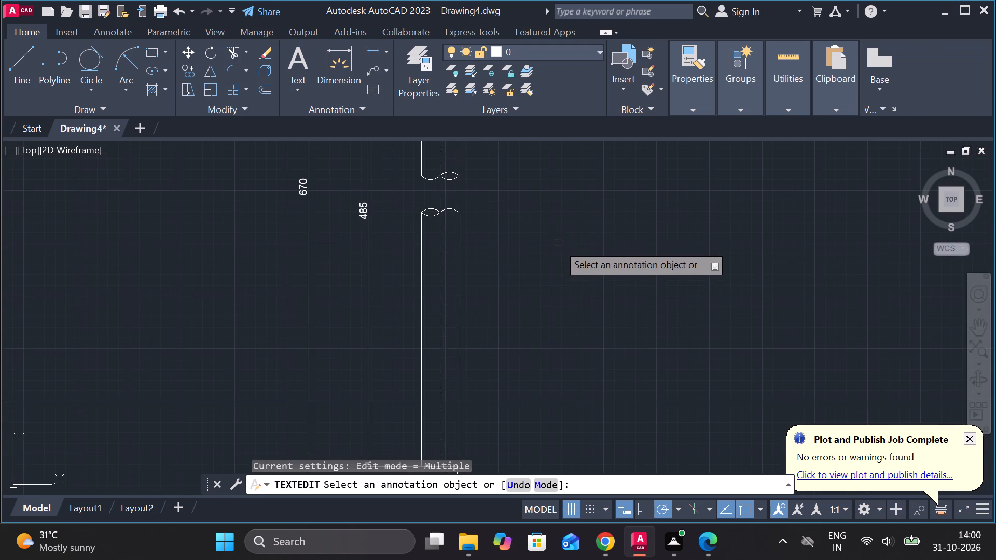
{"action": "middle_click_drag", "start_coordinate": [545, 256], "coordinate": [517, 148]}
{"action": "middle_click_drag", "start_coordinate": [493, 284], "coordinate": [513, 234]}
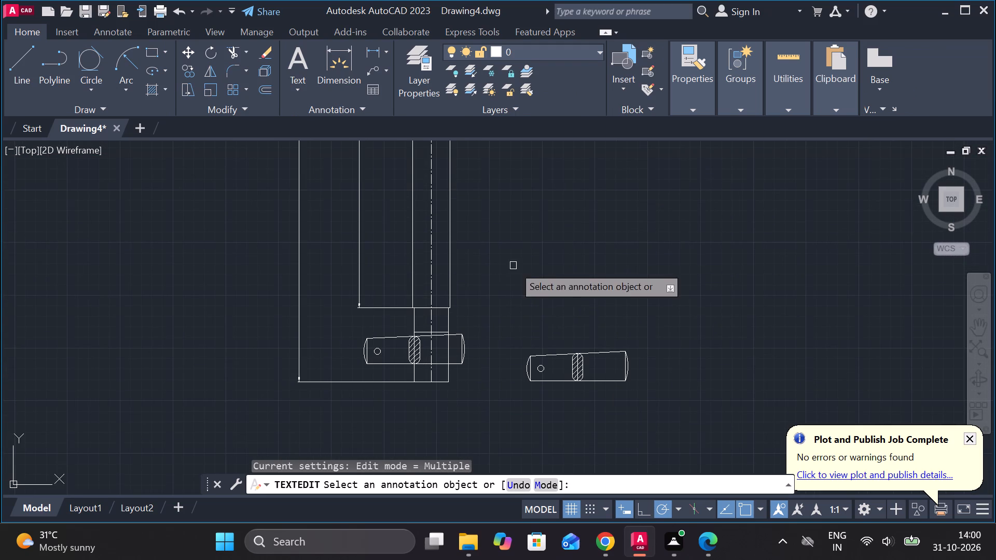
{"action": "left_click", "coordinate": [379, 46]}
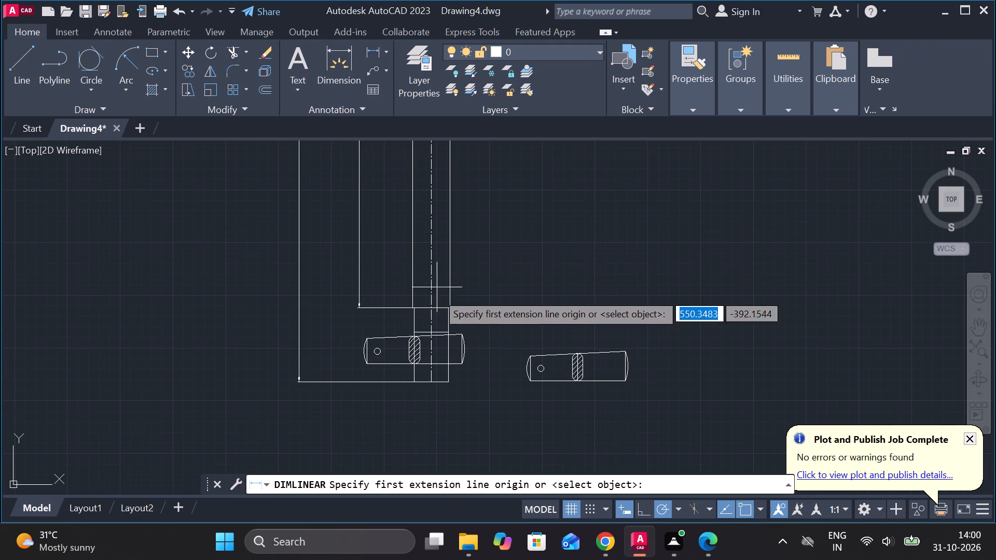
{"action": "scroll", "coordinate": [432, 319], "scroll_direction": "up", "scroll_amount": 1}
{"action": "middle_click_drag", "start_coordinate": [410, 375], "coordinate": [372, 307]}
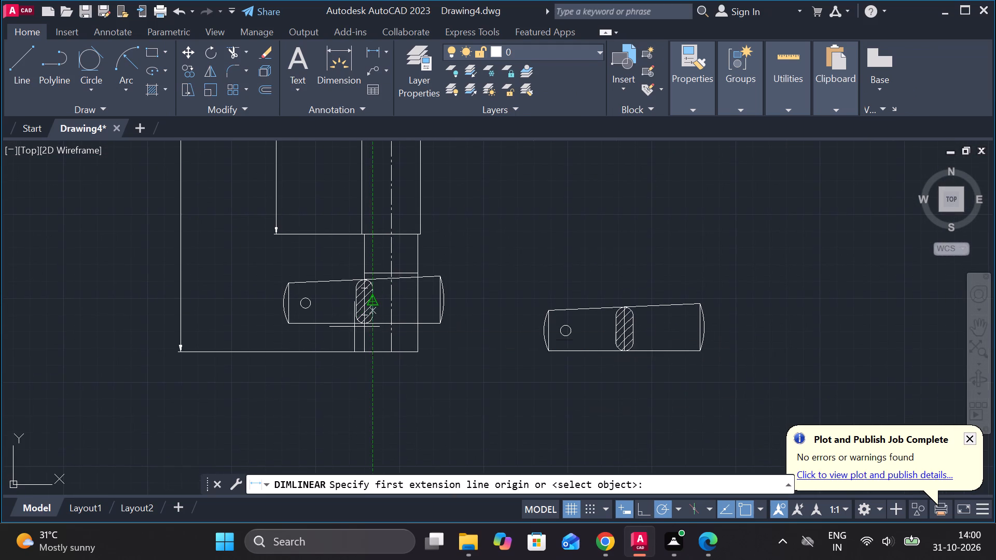
{"action": "left_click", "coordinate": [371, 254]}
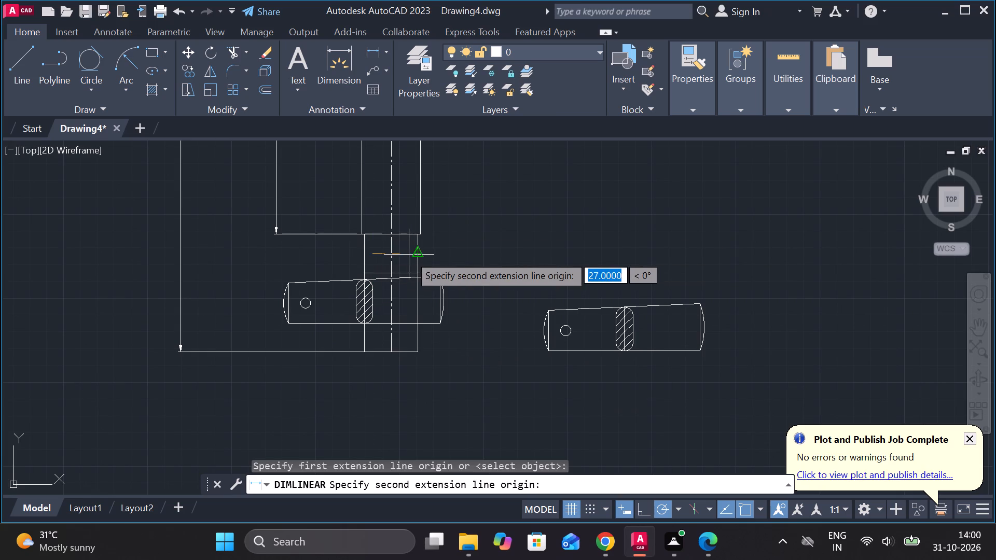
{"action": "key", "text": "Escape"}
{"action": "key", "text": "space"}
{"action": "left_click", "coordinate": [357, 260]}
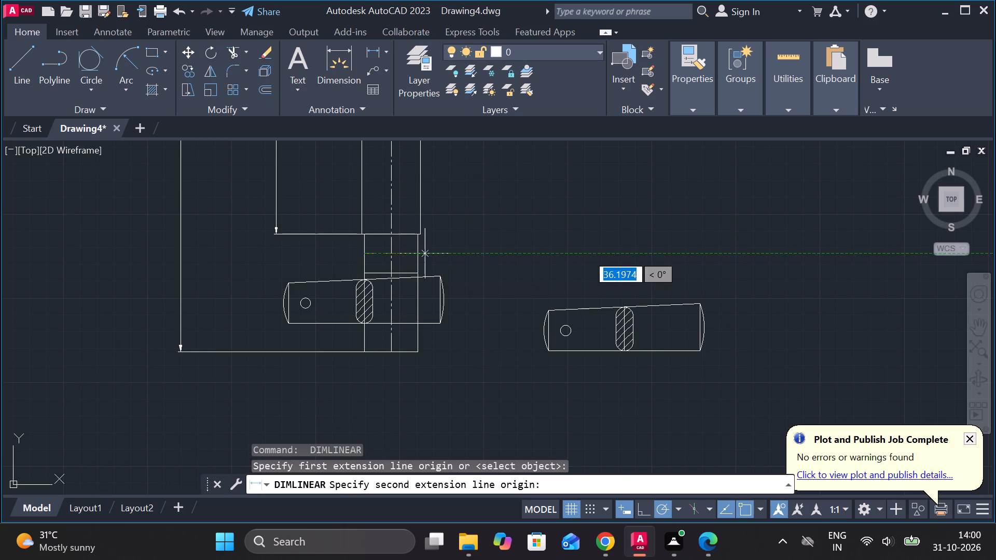
{"action": "left_click", "coordinate": [421, 254]}
{"action": "left_click", "coordinate": [464, 255]}
Add a diameter symbol in front of the text of the narrower bottom end's width dimension.
{"action": "double_click", "coordinate": [405, 251]}
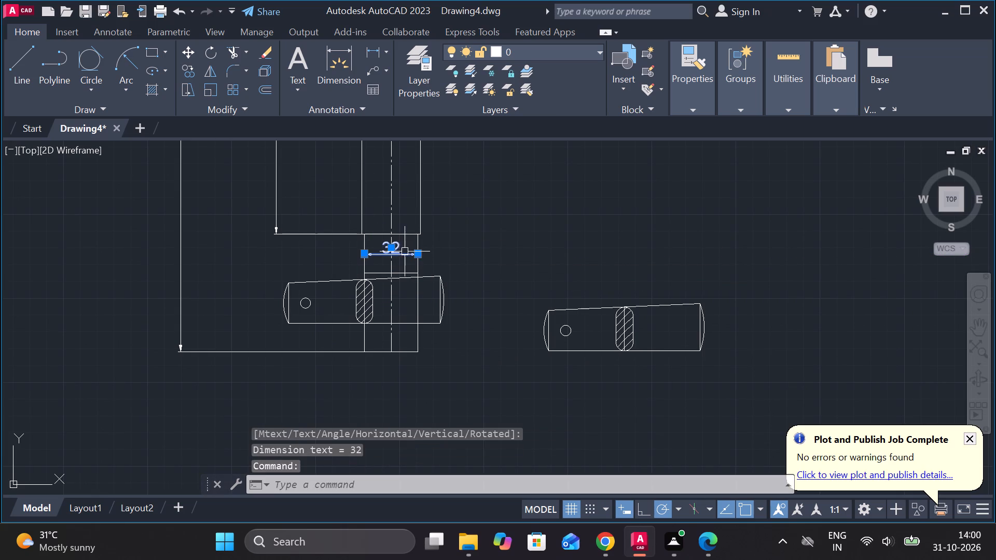
{"action": "left_click", "coordinate": [672, 92]}
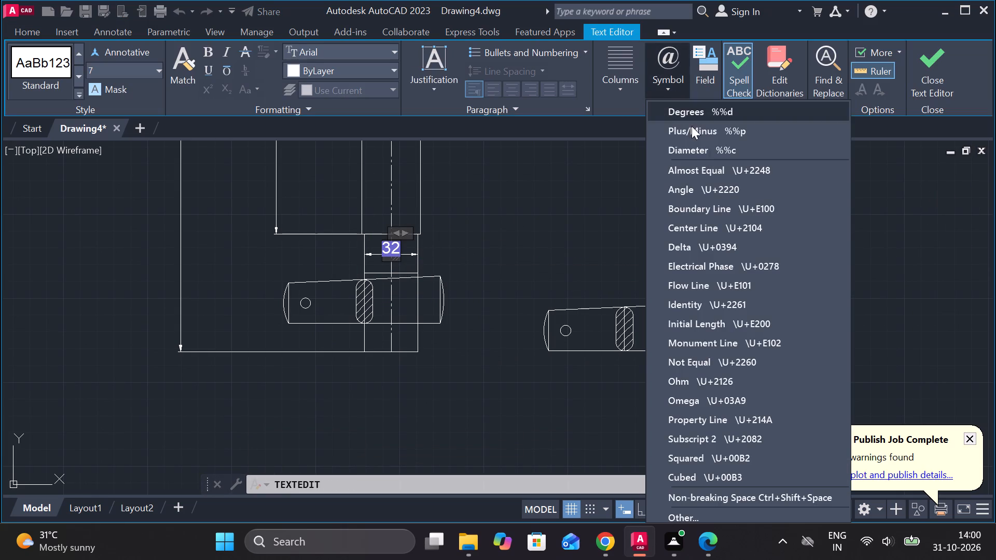
{"action": "left_click", "coordinate": [699, 158]}
{"action": "left_click", "coordinate": [942, 58]}
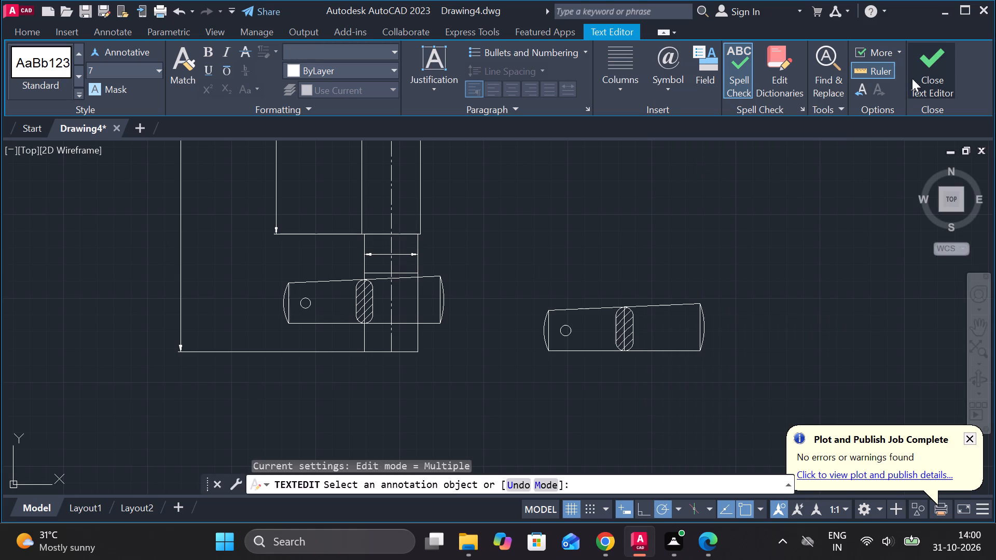
{"action": "middle_click_drag", "start_coordinate": [629, 247], "coordinate": [593, 247]}
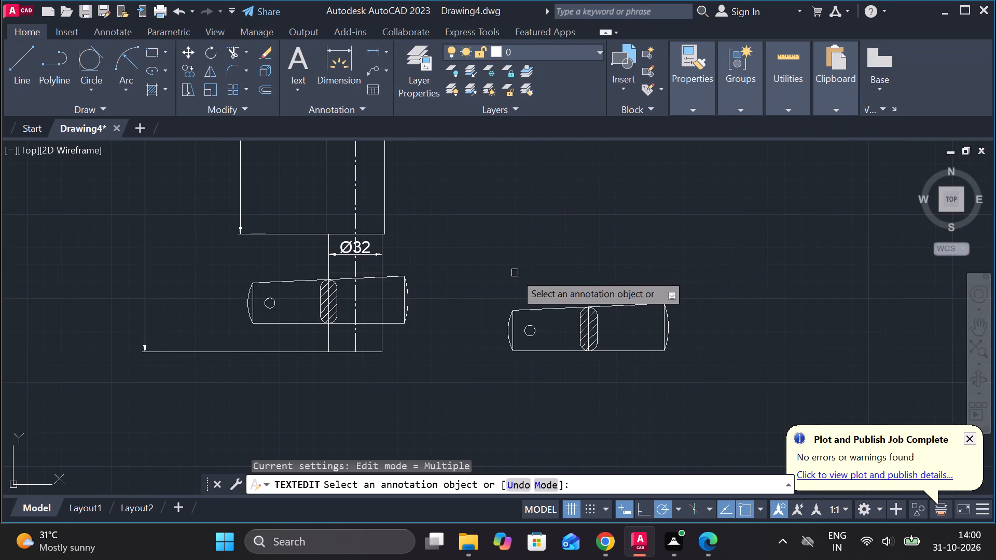
{"action": "key", "text": "Escape"}
{"action": "key", "text": "space"}
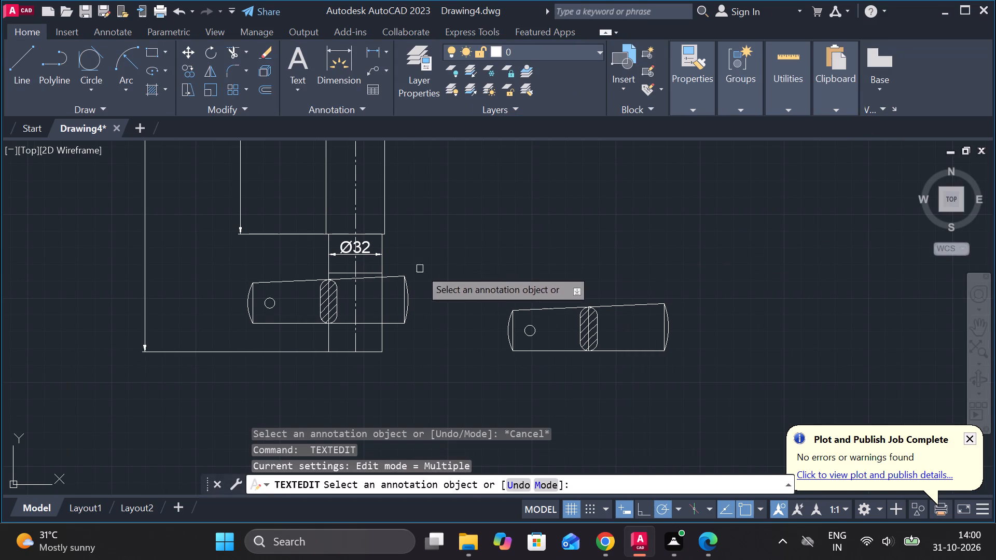
{"action": "key", "text": "space"}
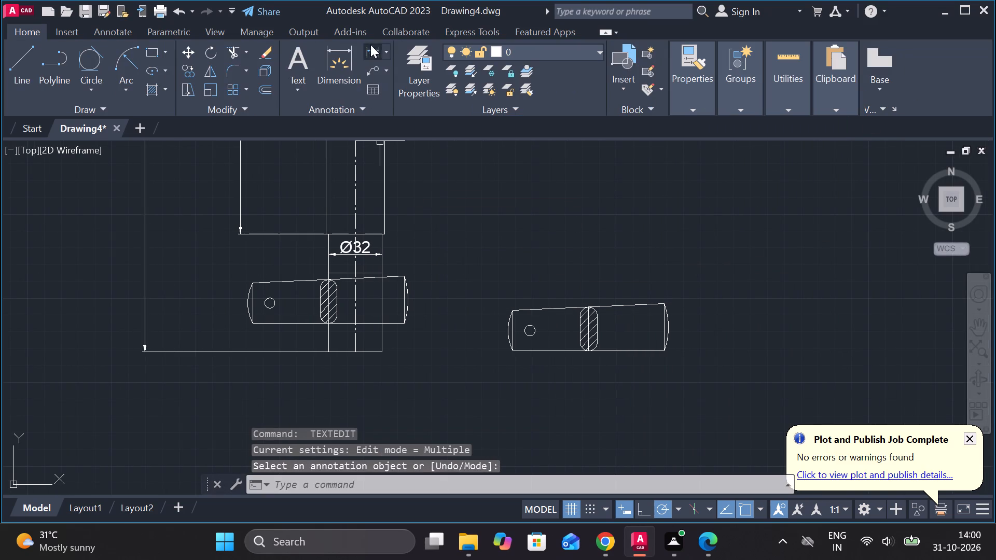
Dimension the full length of the rod's narrower bottom end vertically, from the shoulder to the end face, outside the cotter's wide end.
{"action": "left_click", "coordinate": [370, 42]}
{"action": "left_click", "coordinate": [372, 58]}
{"action": "left_click", "coordinate": [378, 232]}
{"action": "left_click", "coordinate": [381, 347]}
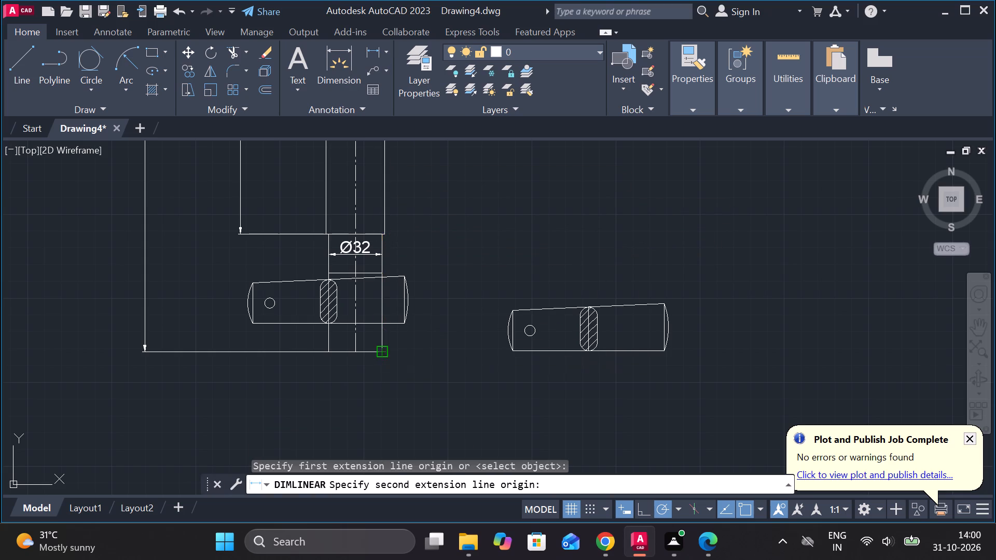
{"action": "left_click", "coordinate": [457, 339]}
Dimension the vertical distance from the rod's shoulder to the slot line above the cotter, inside the narrower end's full-length dimension.
{"action": "key", "text": "space"}
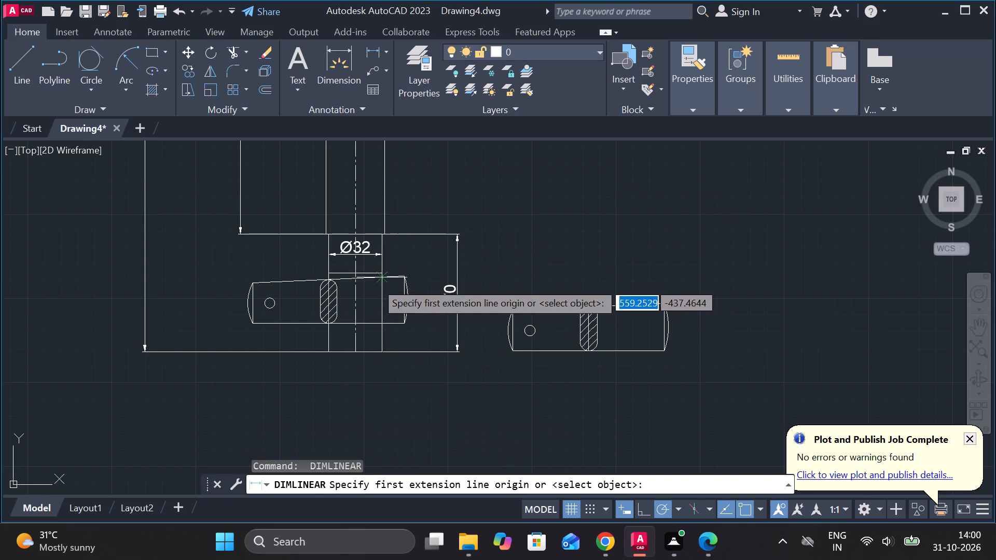
{"action": "left_click", "coordinate": [377, 235]}
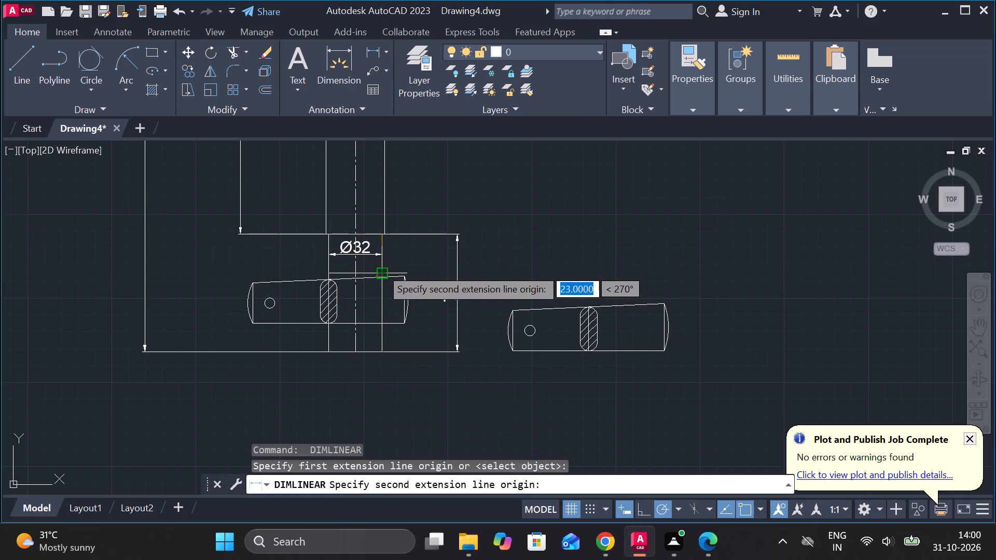
{"action": "left_click", "coordinate": [381, 268]}
{"action": "left_click", "coordinate": [427, 268]}
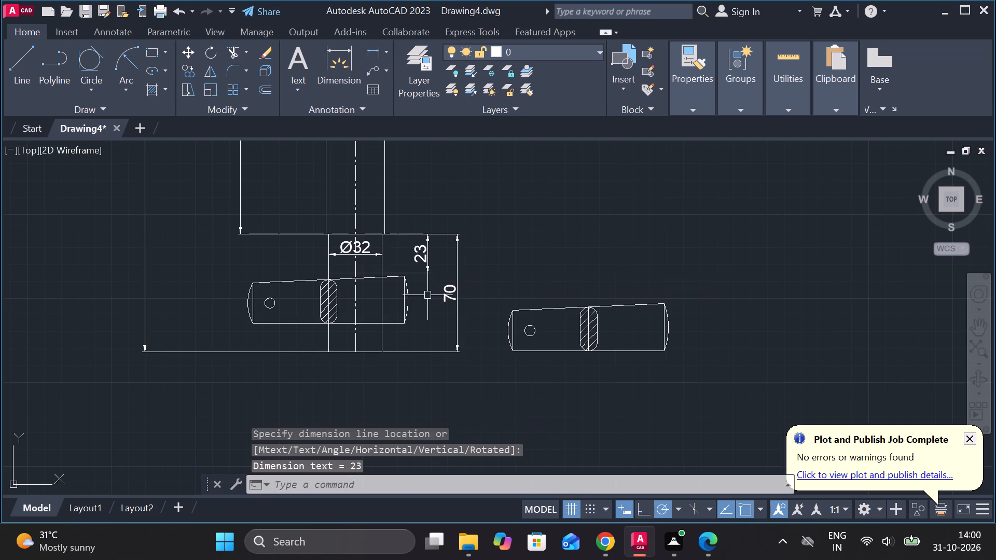
Dimension the cotter slot's height vertically, from the slot line to the cotter's bottom edge, in line with the shoulder-to-slot dimension.
{"action": "key", "text": "space"}
{"action": "left_click", "coordinate": [414, 270]}
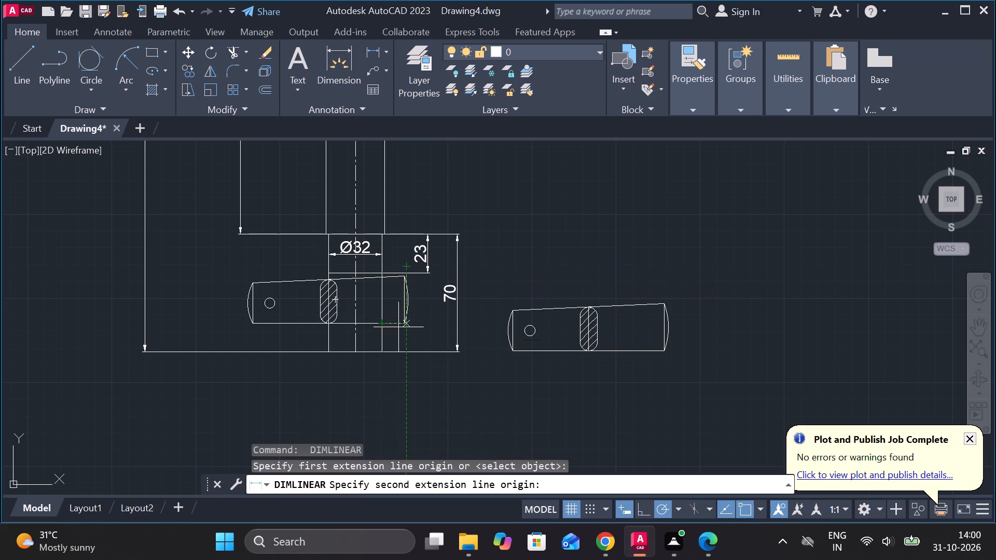
{"action": "left_click", "coordinate": [405, 327]}
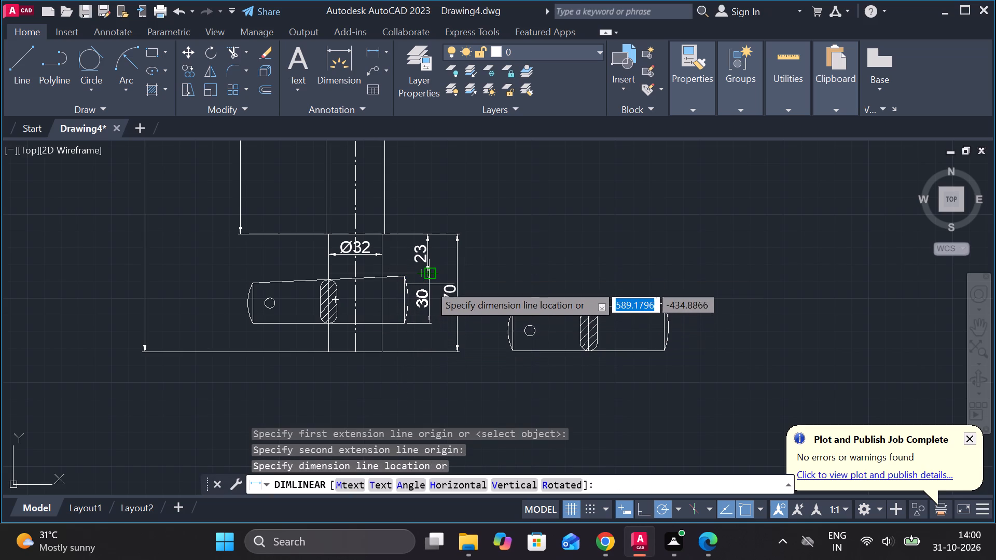
{"action": "left_click", "coordinate": [428, 283]}
Dimension the vertical distance from the cotter's bottom edge to the rod's end face, completing the chain below the slot height dimension.
{"action": "scroll", "coordinate": [410, 345], "scroll_direction": "up", "scroll_amount": 1}
{"action": "key", "text": "space"}
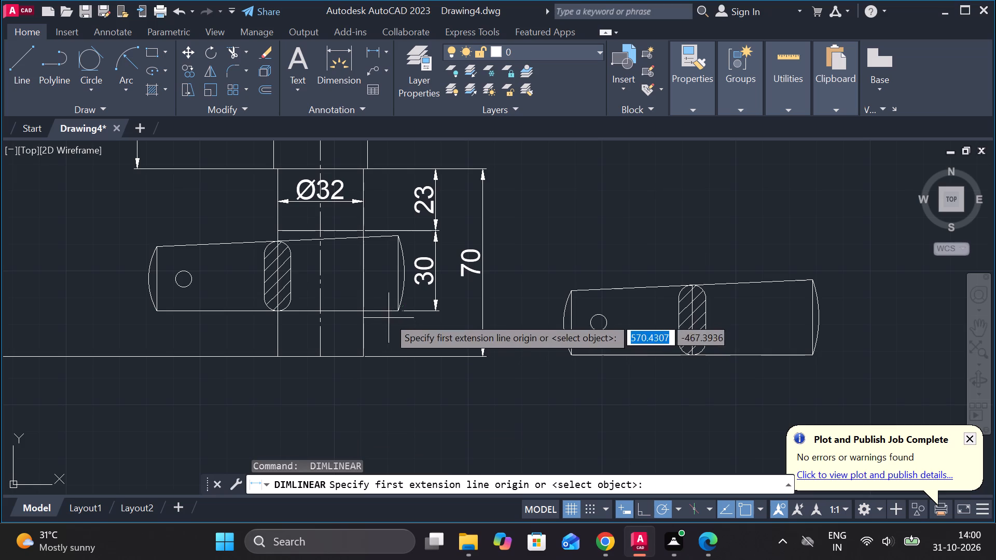
{"action": "left_click", "coordinate": [387, 315]}
{"action": "left_click", "coordinate": [398, 359]}
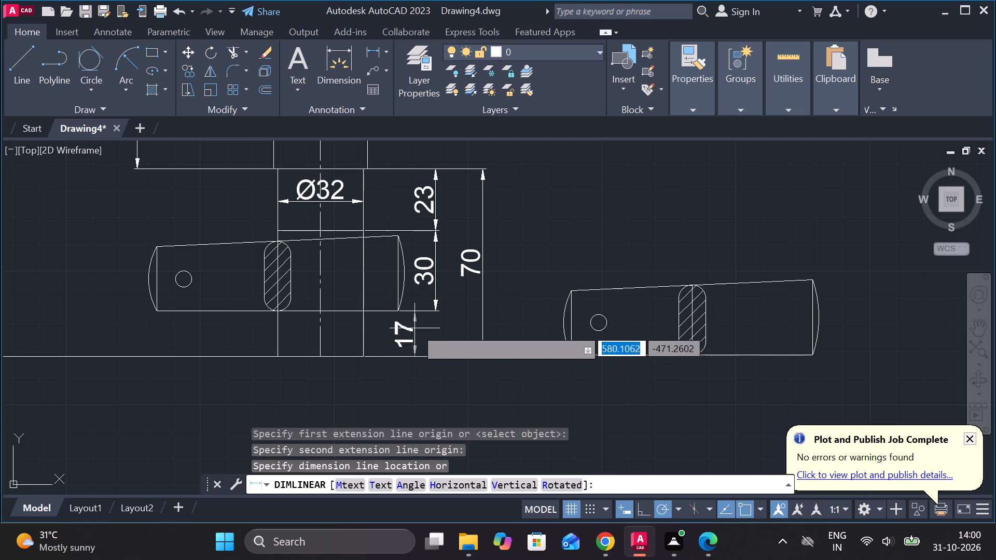
{"action": "left_click", "coordinate": [433, 314]}
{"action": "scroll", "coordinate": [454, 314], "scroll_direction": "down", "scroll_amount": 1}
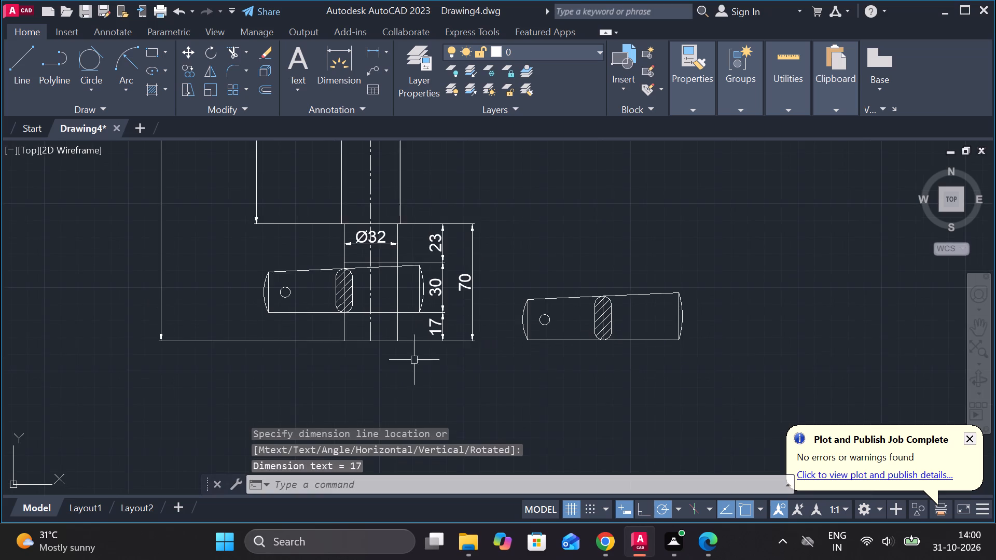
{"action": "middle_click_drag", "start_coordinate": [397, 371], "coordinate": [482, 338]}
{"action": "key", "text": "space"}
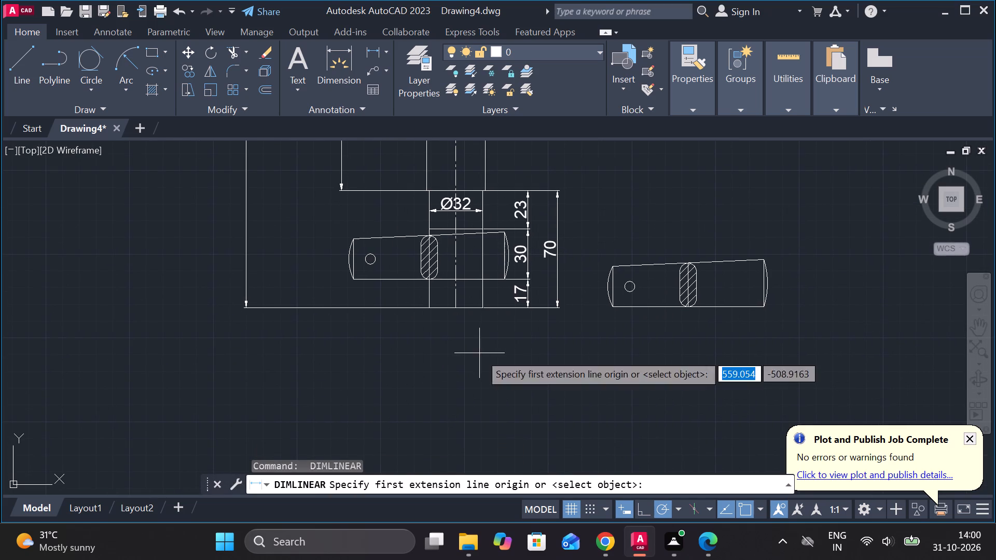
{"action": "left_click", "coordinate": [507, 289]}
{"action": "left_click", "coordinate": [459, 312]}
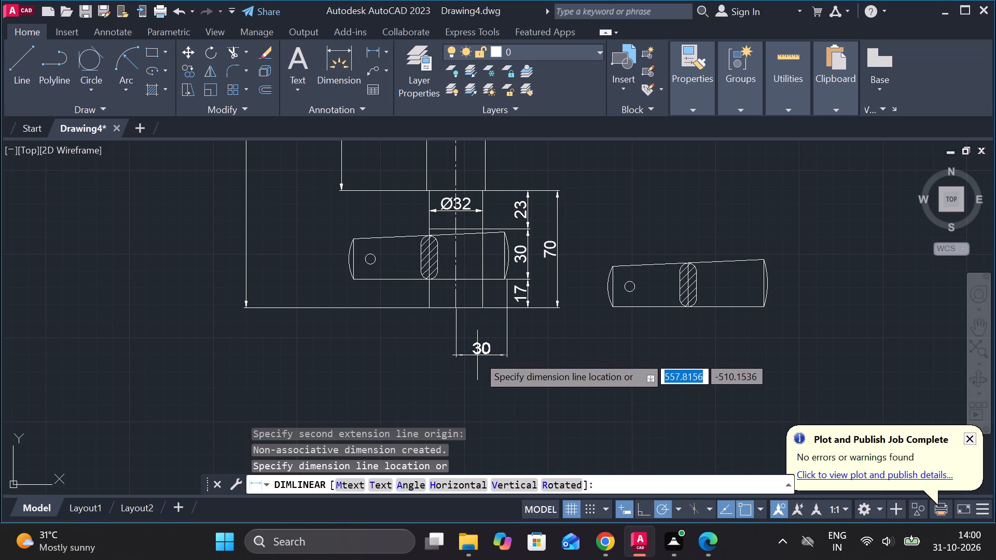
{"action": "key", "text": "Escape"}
Dimension horizontally from the left edge of the rod's narrower end to the cotter's wide end, placing the dimension below the rod.
{"action": "key", "text": "space"}
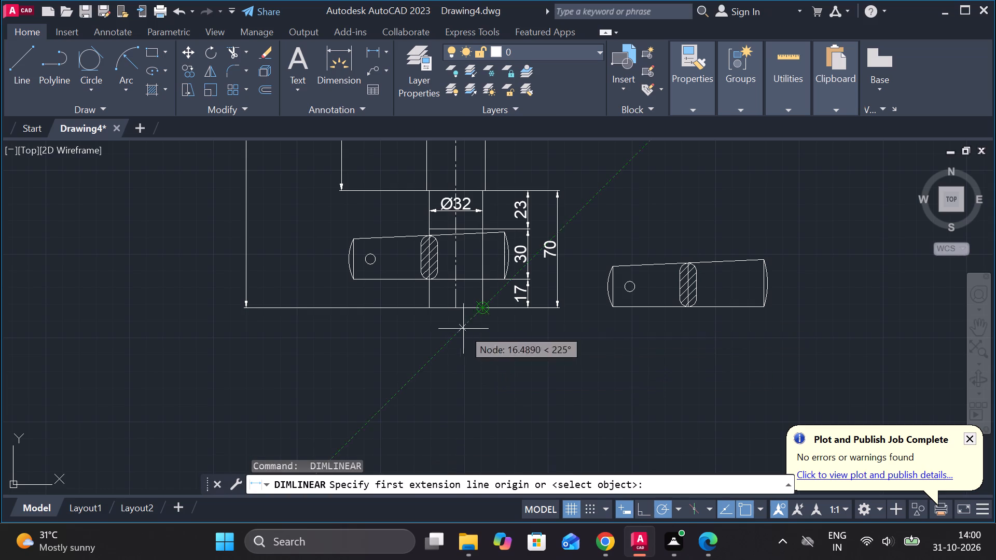
{"action": "left_click", "coordinate": [435, 311]}
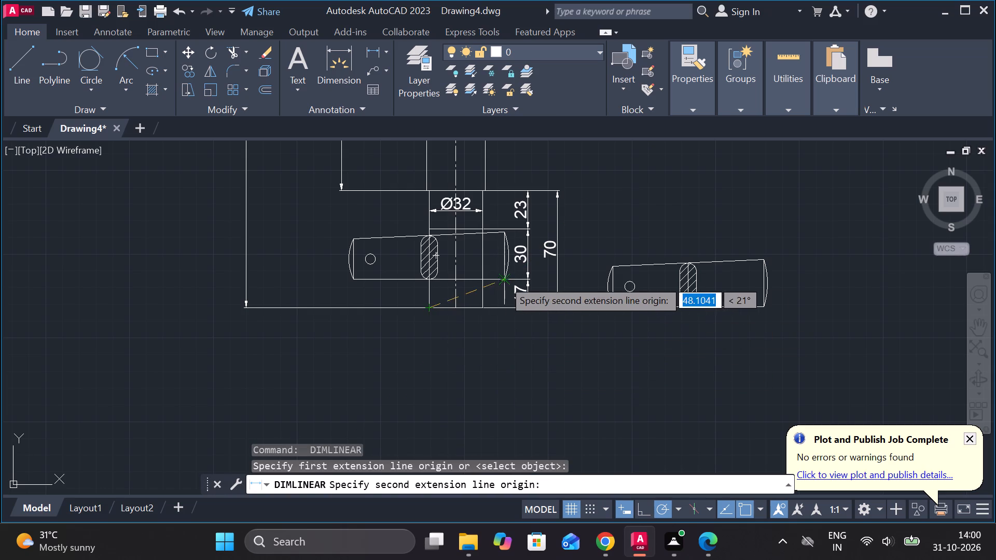
{"action": "left_click", "coordinate": [503, 279]}
{"action": "left_click", "coordinate": [482, 336]}
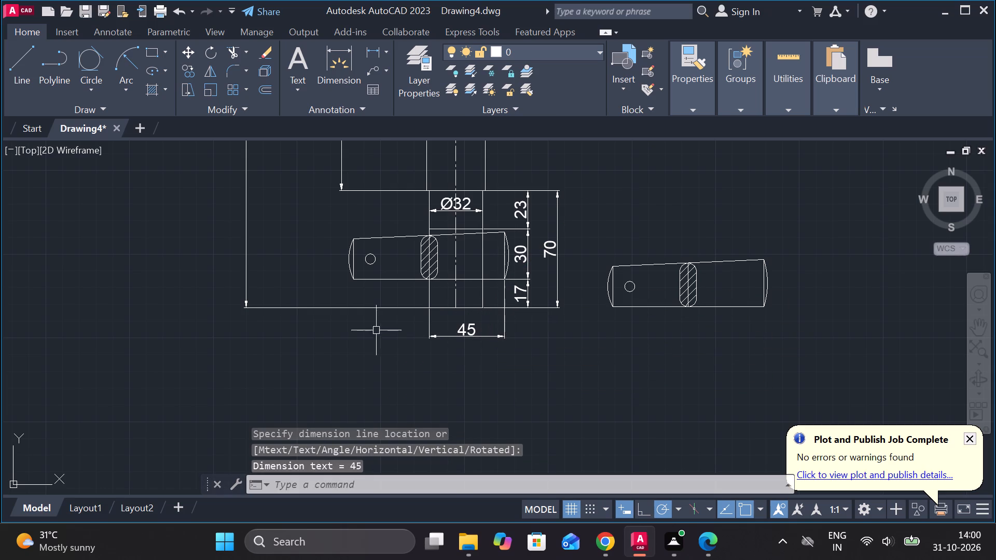
Dimension horizontally from the cotter's narrow end to the left edge of the rod's narrower end, aligned with the neighbouring dimension below.
{"action": "middle_click_drag", "start_coordinate": [377, 329], "coordinate": [398, 333]}
{"action": "key", "text": "space"}
{"action": "left_click", "coordinate": [375, 268]}
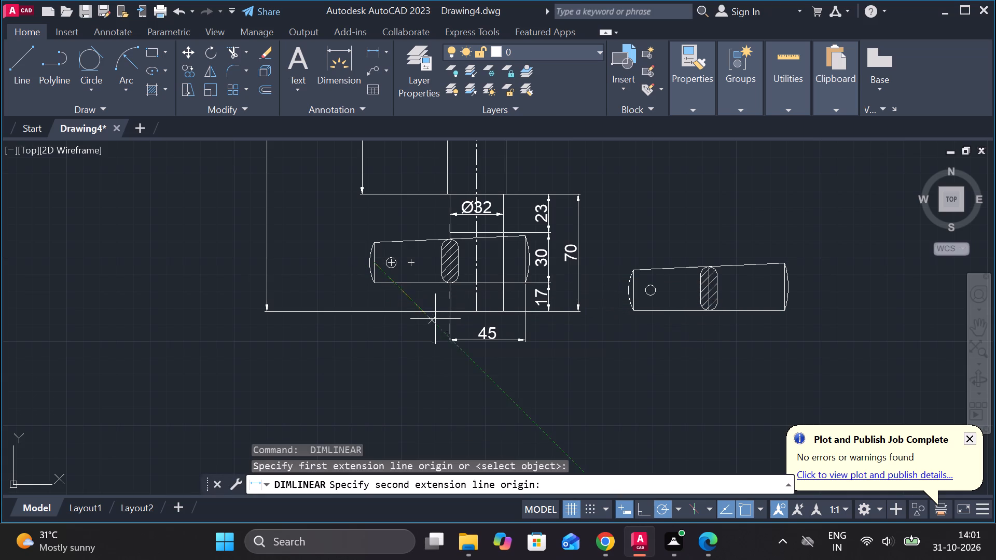
{"action": "left_click", "coordinate": [450, 316]}
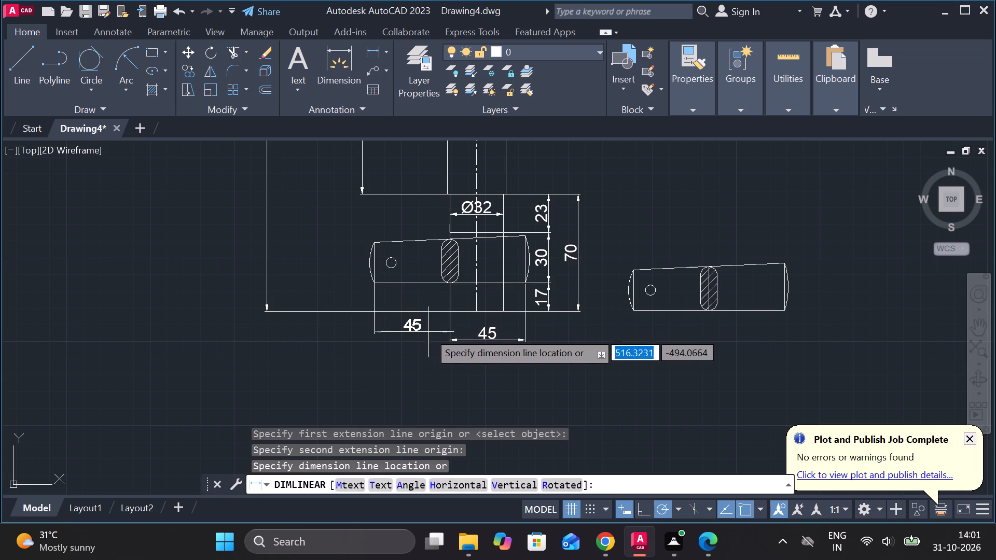
{"action": "left_click", "coordinate": [444, 339]}
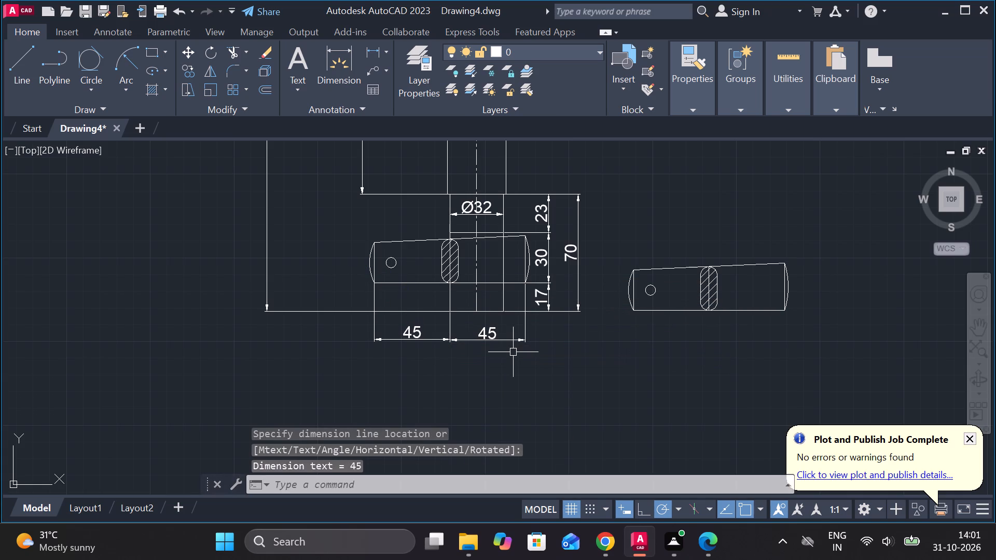
Add a multileader pointing to the cotter in the rod, with the text 5 at height 8, placed above its narrow end.
{"action": "middle_click_drag", "start_coordinate": [629, 349], "coordinate": [593, 347]}
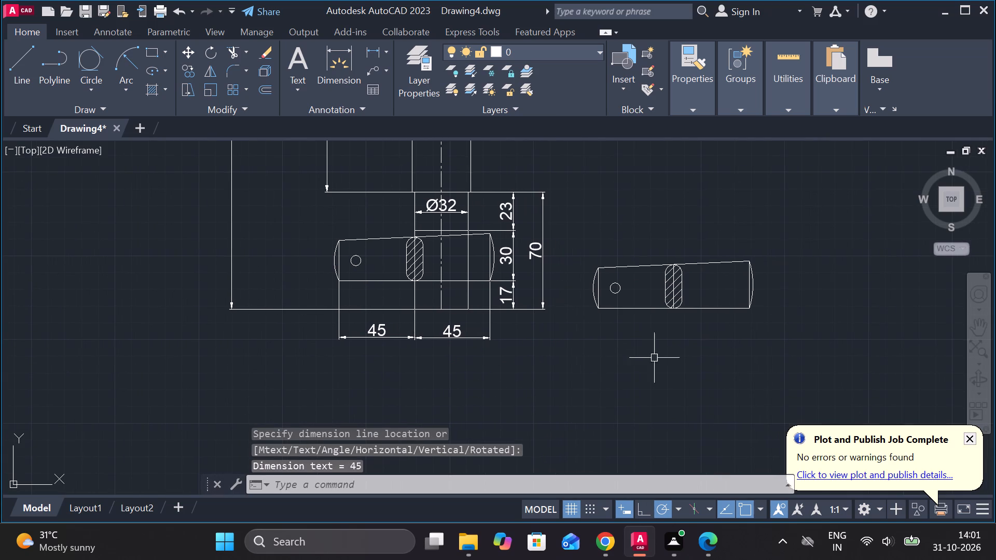
{"action": "middle_click_drag", "start_coordinate": [574, 319], "coordinate": [603, 426]}
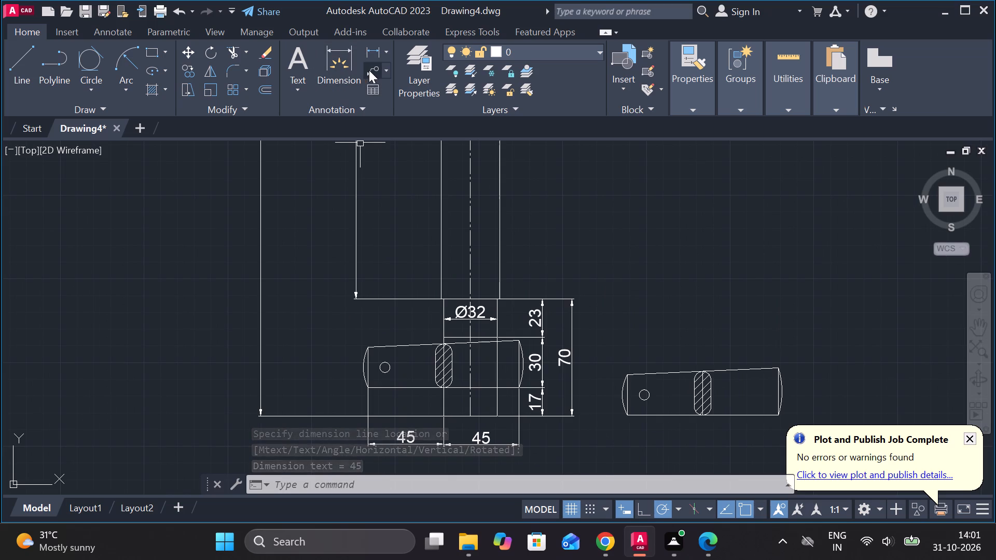
{"action": "left_click", "coordinate": [369, 70]}
{"action": "scroll", "coordinate": [400, 349], "scroll_direction": "up", "scroll_amount": 1}
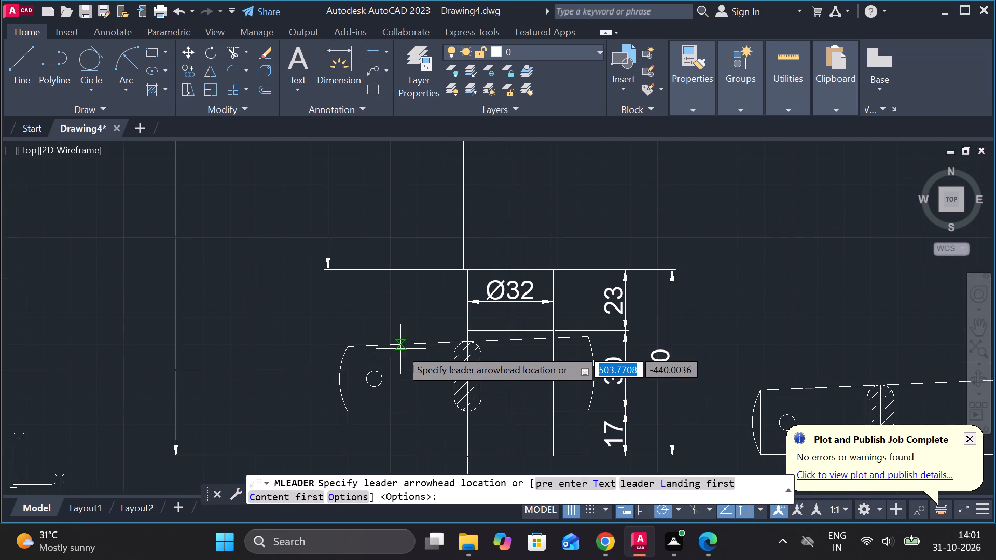
{"action": "left_click", "coordinate": [406, 362]}
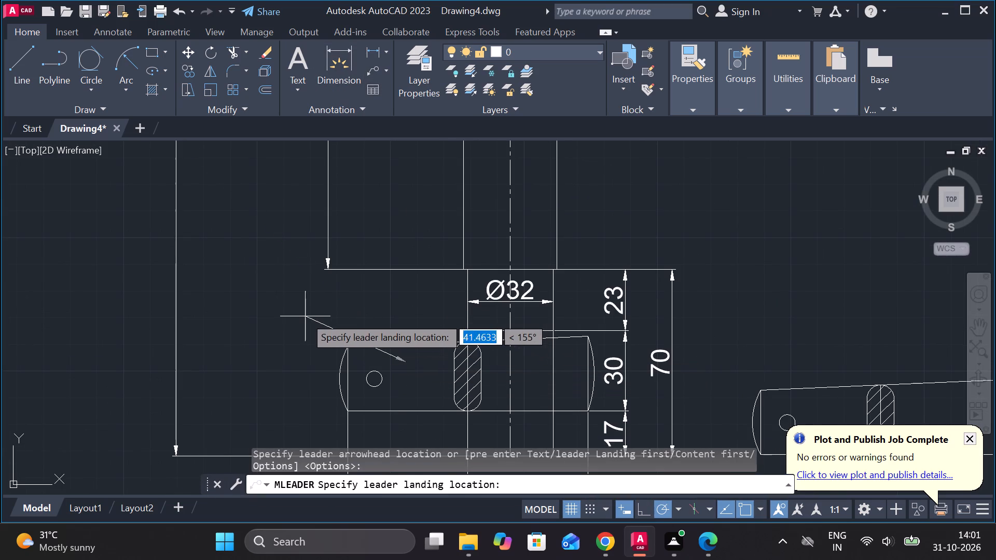
{"action": "left_click", "coordinate": [304, 316]}
{"action": "left_click", "coordinate": [111, 74]}
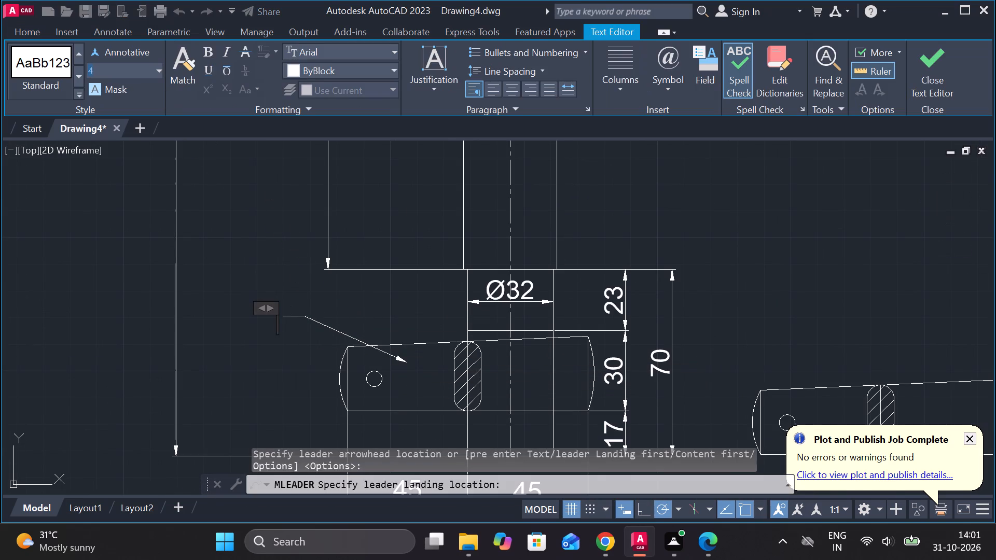
{"action": "key", "text": "8"}
{"action": "key", "text": "Return"}
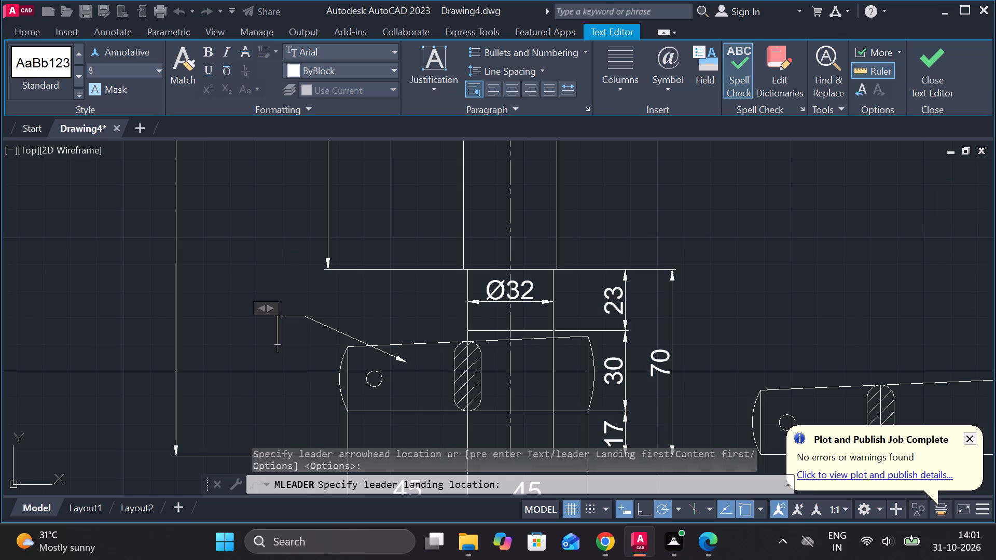
{"action": "key", "text": "5"}
{"action": "left_click", "coordinate": [932, 78]}
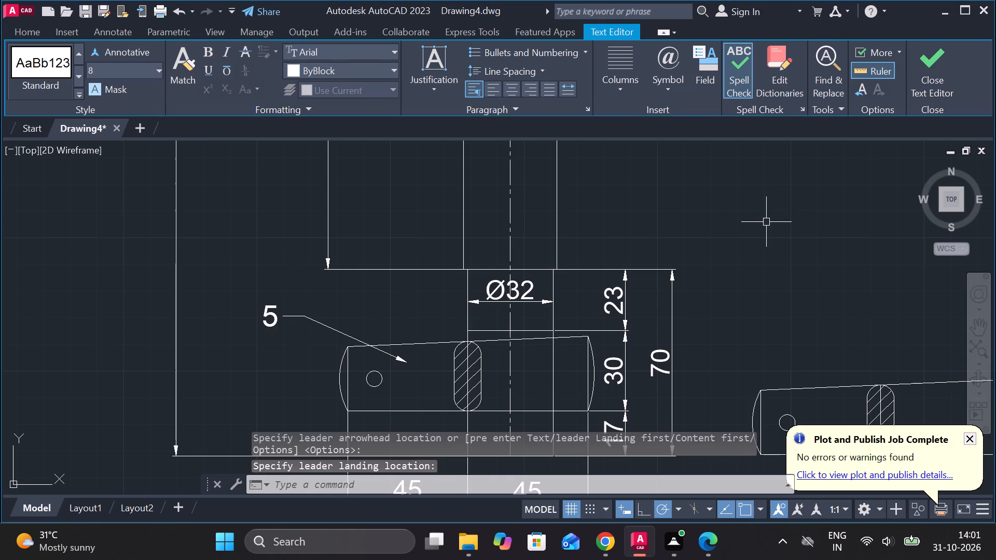
Dimension the height of the separate cotter's narrow end vertically, placing the dimension just outside that end.
{"action": "middle_click_drag", "start_coordinate": [736, 284], "coordinate": [661, 262]}
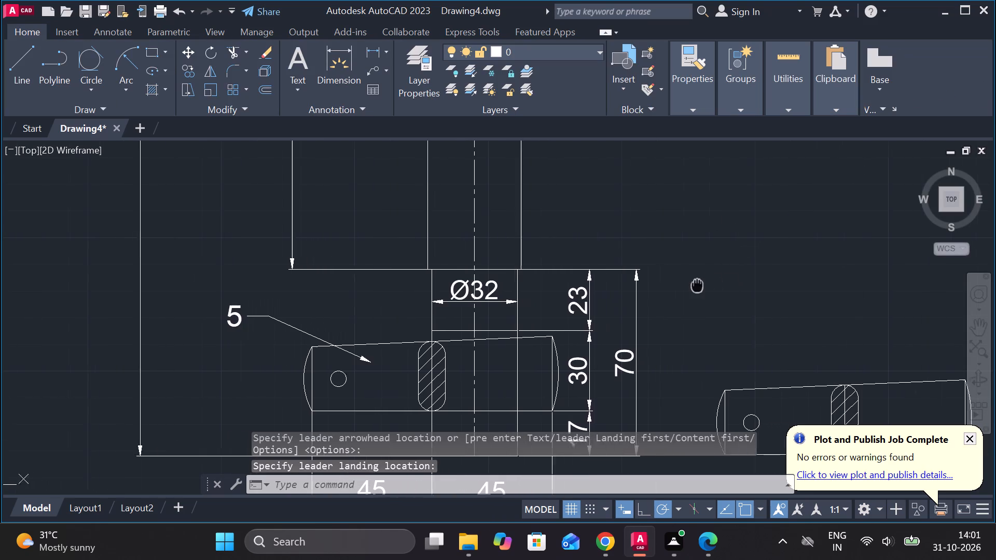
{"action": "middle_click_drag", "start_coordinate": [661, 262], "coordinate": [628, 200]}
{"action": "middle_click_drag", "start_coordinate": [652, 248], "coordinate": [529, 212]}
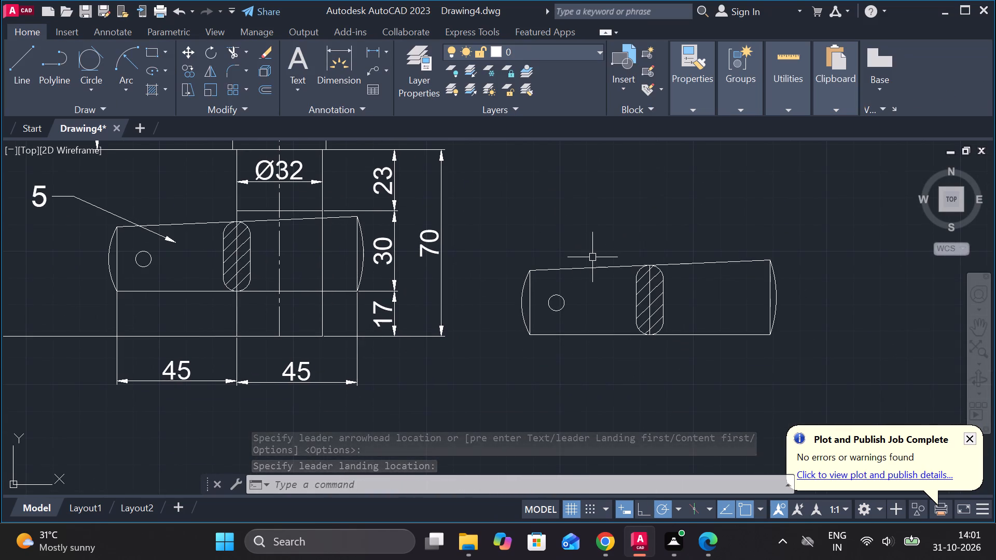
{"action": "middle_click_drag", "start_coordinate": [579, 308], "coordinate": [551, 308]}
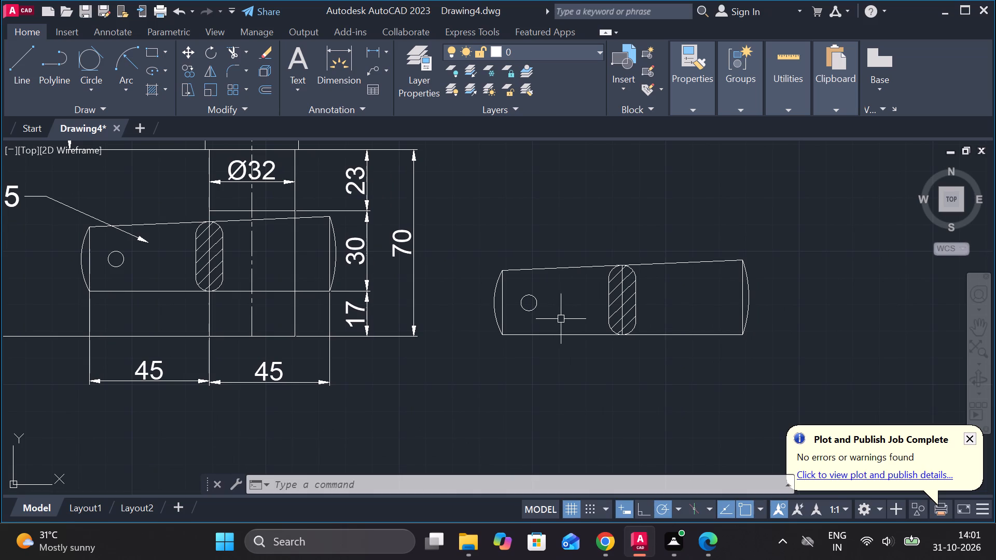
{"action": "left_click", "coordinate": [367, 48]}
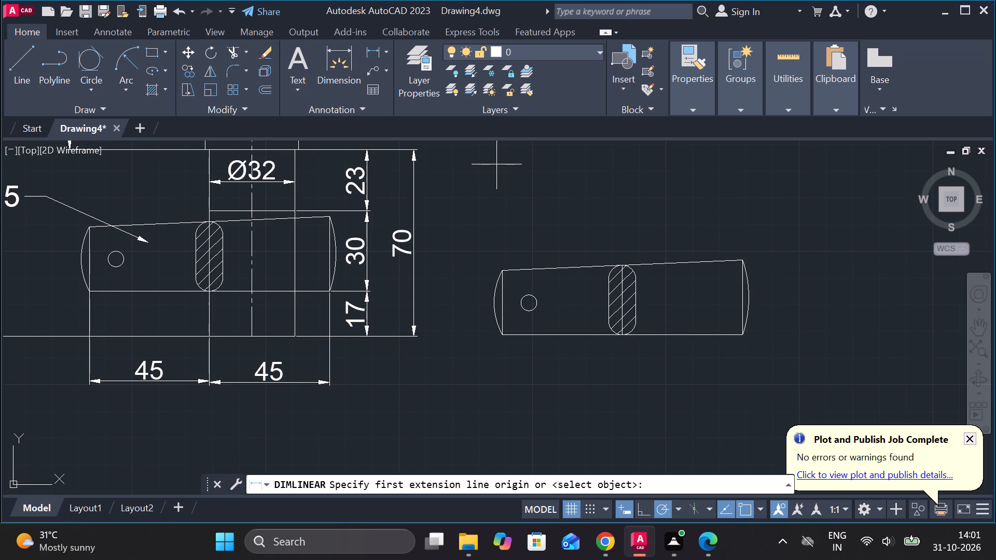
{"action": "left_click", "coordinate": [497, 268]}
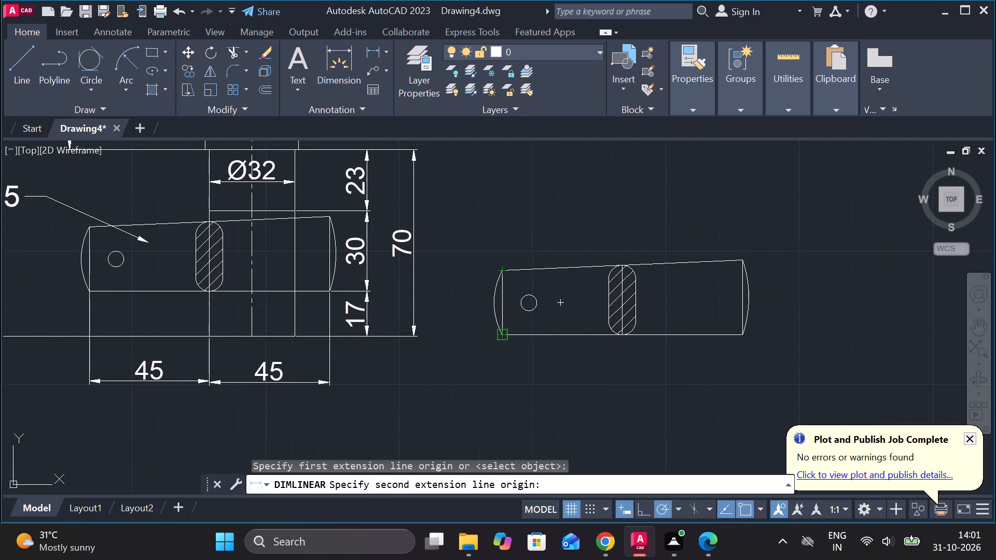
{"action": "left_click", "coordinate": [499, 343]}
{"action": "left_click", "coordinate": [464, 343]}
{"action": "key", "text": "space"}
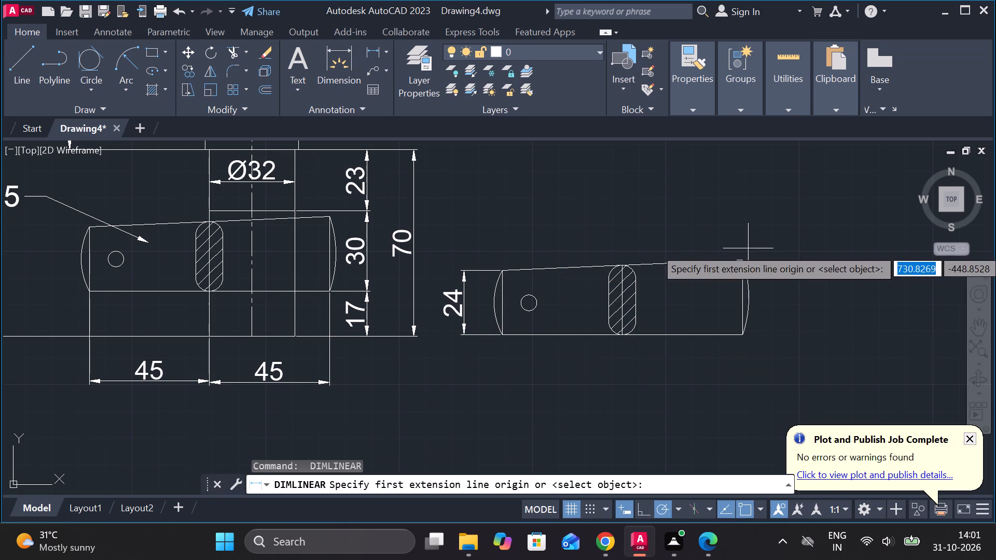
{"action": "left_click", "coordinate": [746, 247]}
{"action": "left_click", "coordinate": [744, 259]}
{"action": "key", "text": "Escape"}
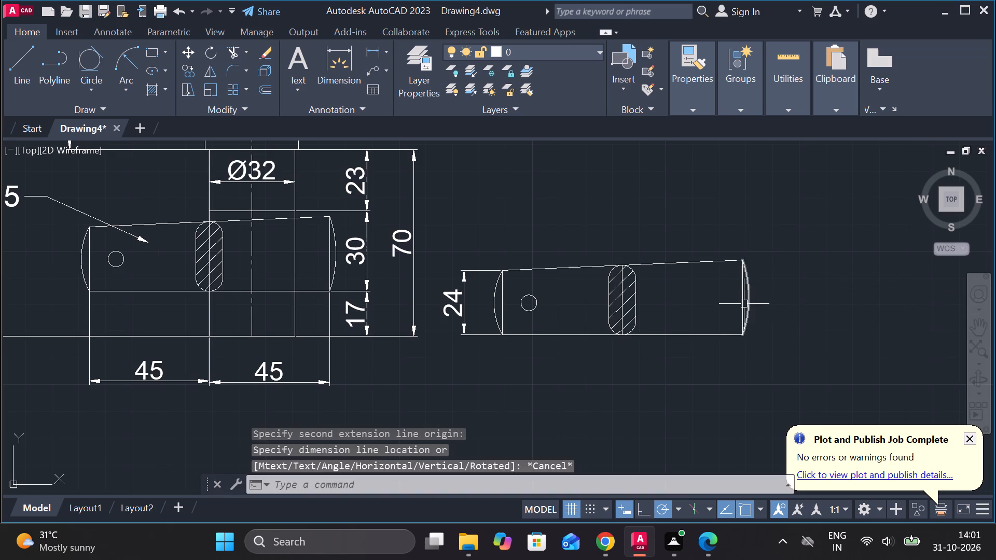
Dimension the height of the separate cotter's wide end vertically, placing the dimension just outside that end.
{"action": "key", "text": "space"}
{"action": "scroll", "coordinate": [748, 273], "scroll_direction": "up", "scroll_amount": 2}
{"action": "left_click", "coordinate": [729, 237]}
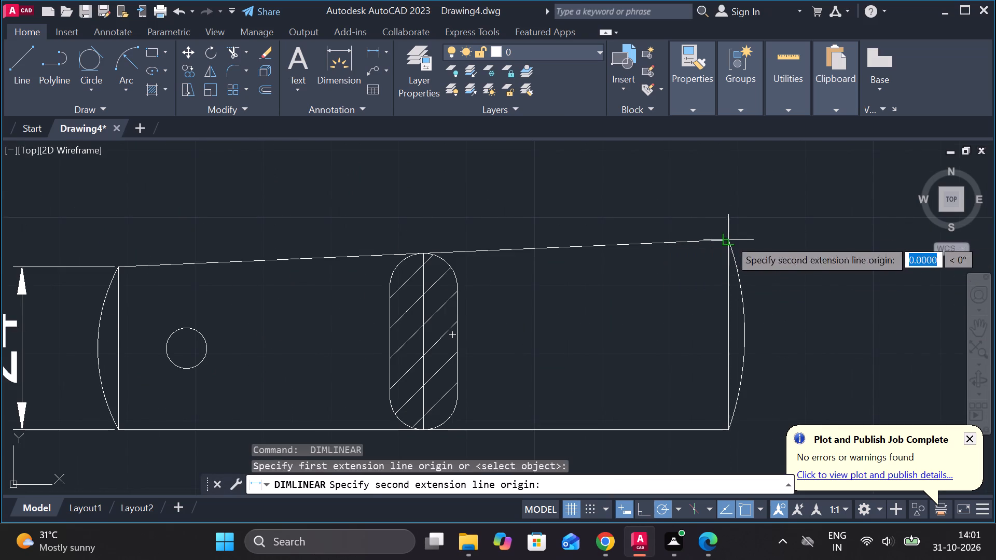
{"action": "left_click", "coordinate": [721, 429]}
{"action": "middle_click_drag", "start_coordinate": [729, 412], "coordinate": [682, 333]}
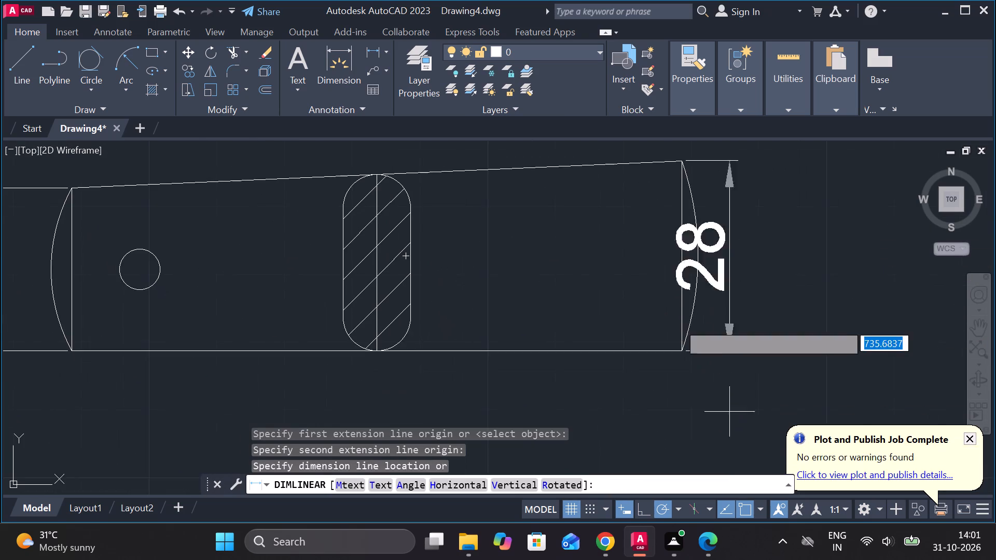
{"action": "scroll", "coordinate": [680, 315], "scroll_direction": "down", "scroll_amount": 1}
{"action": "left_click", "coordinate": [750, 310]}
Dimension the width of the separate cotter's hatched section horizontally, placing the dimension just above the cotter.
{"action": "key", "text": "space"}
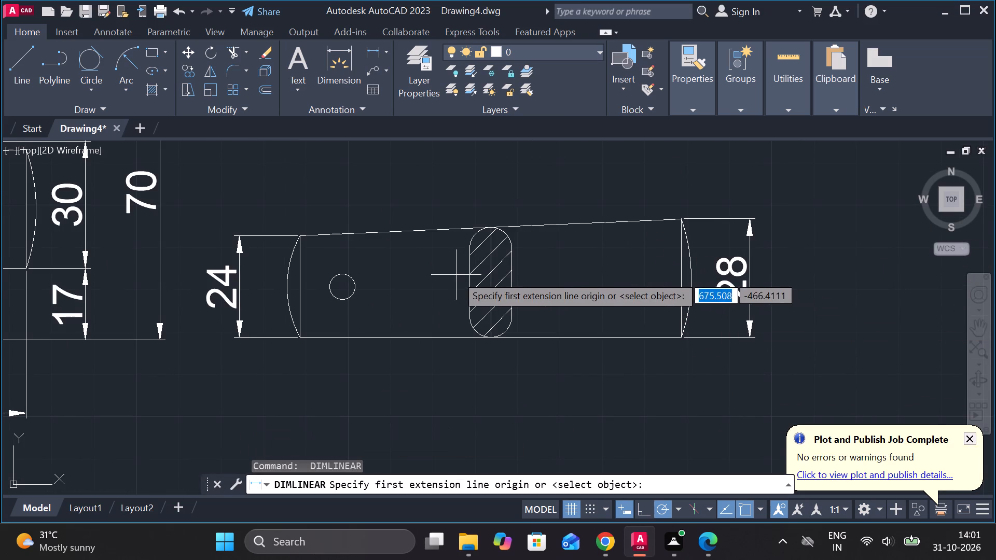
{"action": "left_click", "coordinate": [458, 267]}
{"action": "left_click", "coordinate": [510, 267]}
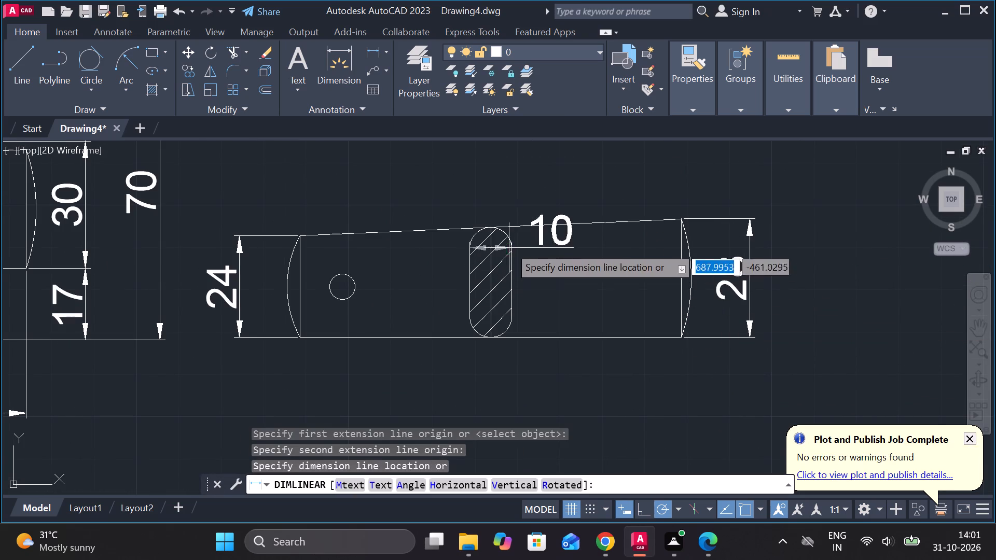
{"action": "left_click", "coordinate": [509, 190]}
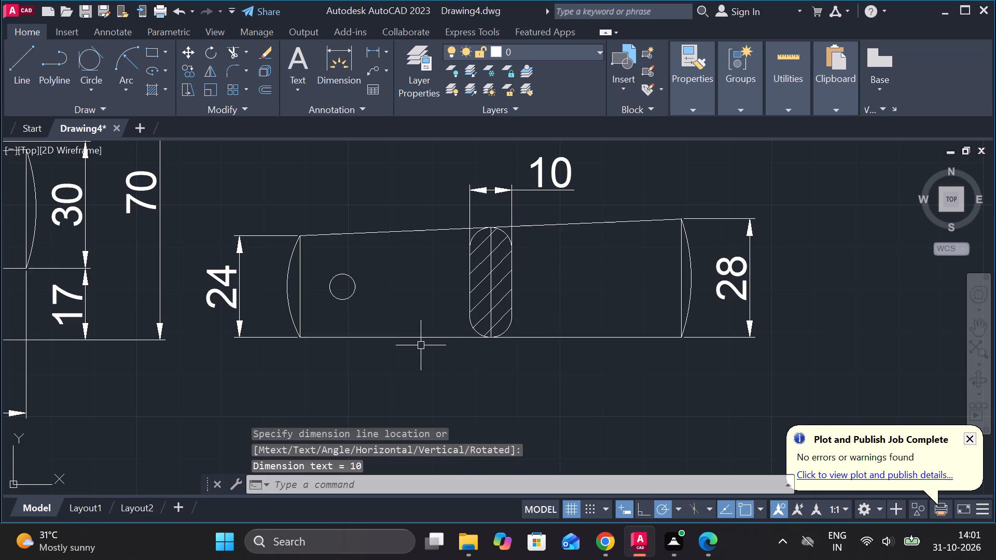
Dimension horizontally from the separate cotter's narrow end to the hatched section's centreline, placing the dimension just below the bottom edge.
{"action": "middle_click_drag", "start_coordinate": [428, 347], "coordinate": [462, 350]}
{"action": "key", "text": "space"}
{"action": "left_click", "coordinate": [331, 340]}
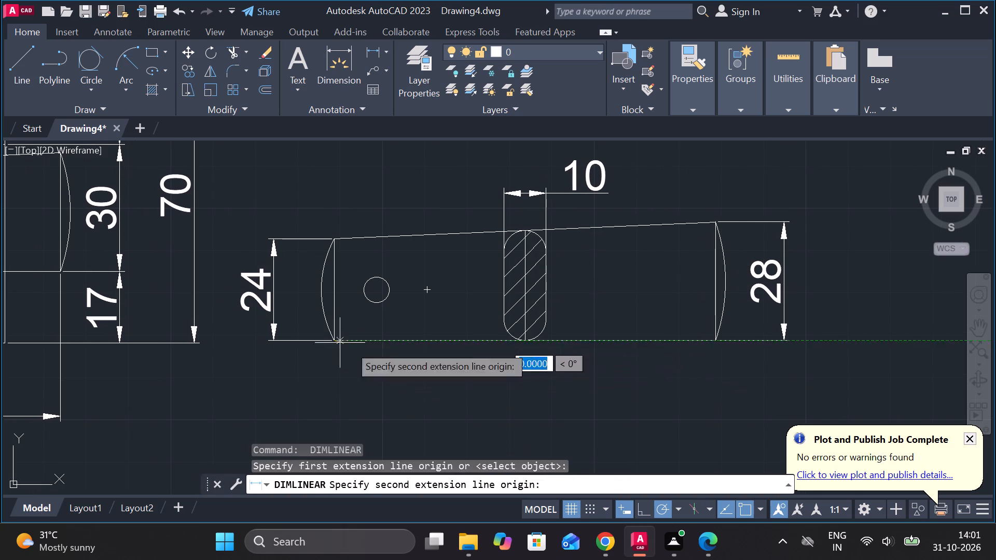
{"action": "left_click", "coordinate": [528, 343]}
{"action": "left_click", "coordinate": [477, 386]}
Dimension horizontally from the hatched section's centreline to the cotter's wide end, aligned with the neighbouring dimension below the cotter.
{"action": "key", "text": "space"}
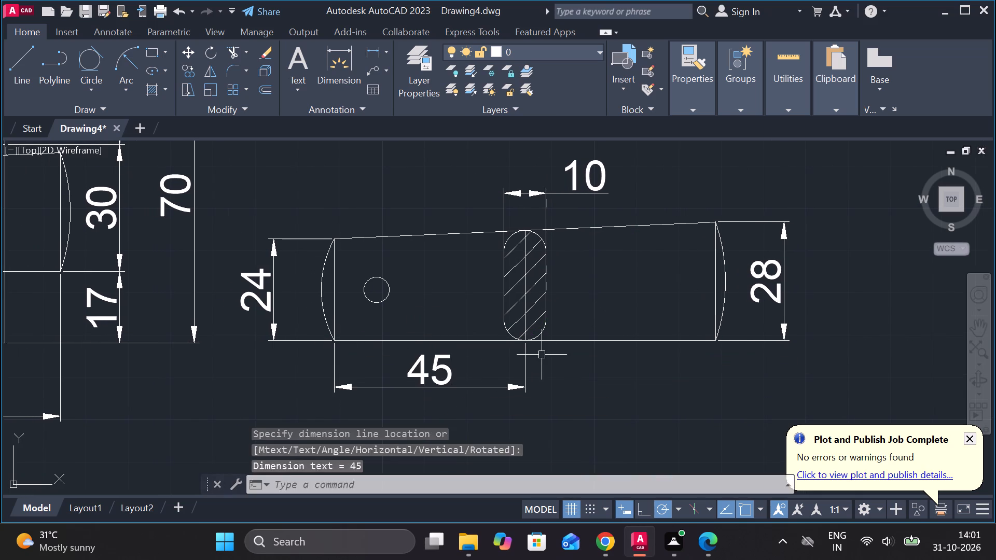
{"action": "left_click", "coordinate": [530, 343]}
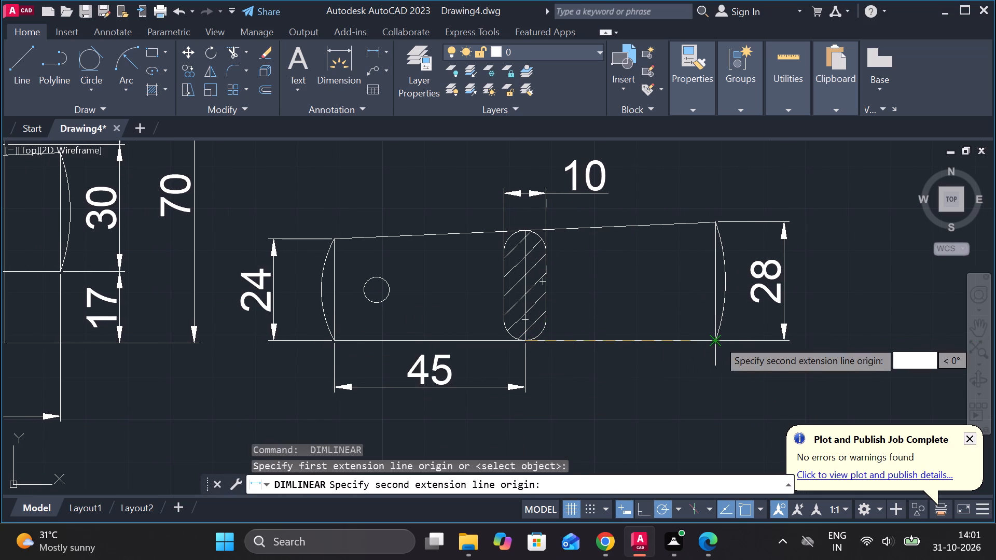
{"action": "left_click", "coordinate": [718, 340]}
{"action": "left_click", "coordinate": [534, 386]}
Dimension horizontally from the small hole's centre to the cotter's narrow end line, placing the dimension above the cotter.
{"action": "middle_click_drag", "start_coordinate": [582, 379], "coordinate": [579, 379]}
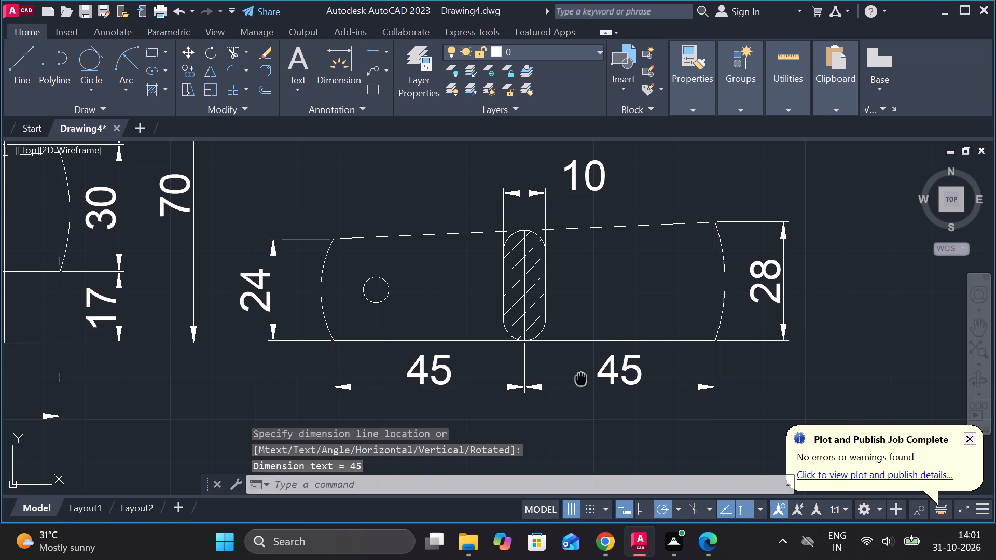
{"action": "middle_click_drag", "start_coordinate": [579, 379], "coordinate": [553, 376]}
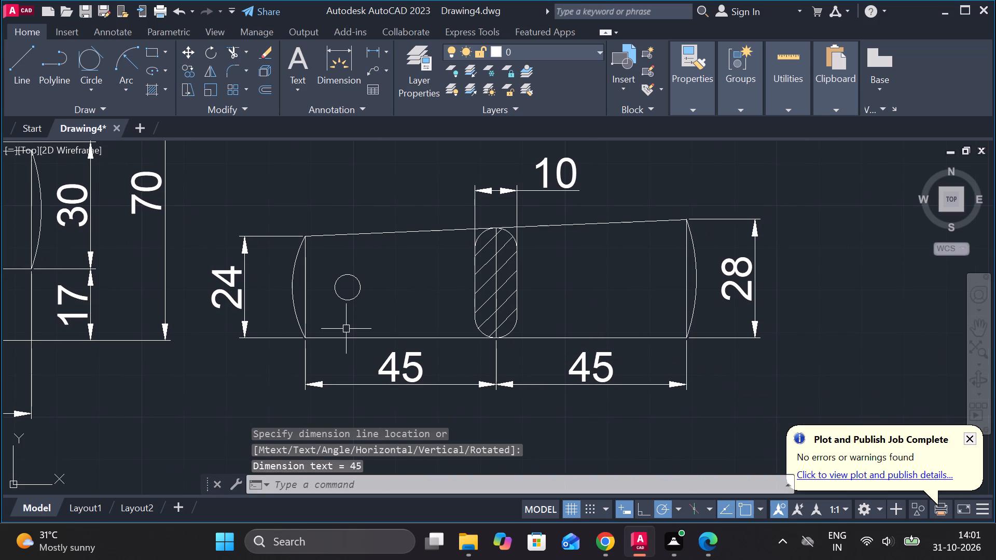
{"action": "key", "text": "space"}
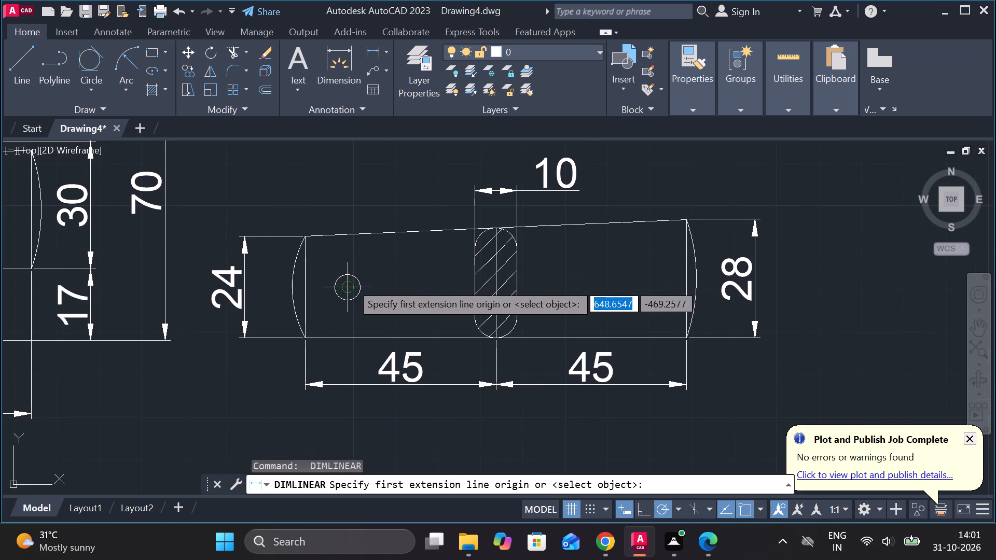
{"action": "left_click", "coordinate": [349, 287]}
{"action": "left_click", "coordinate": [306, 287]}
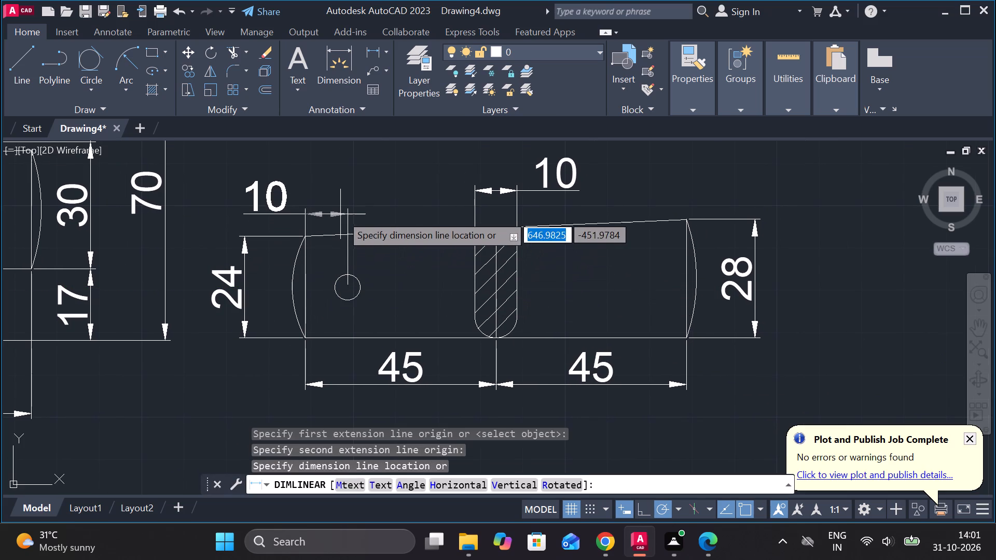
{"action": "left_click", "coordinate": [342, 211]}
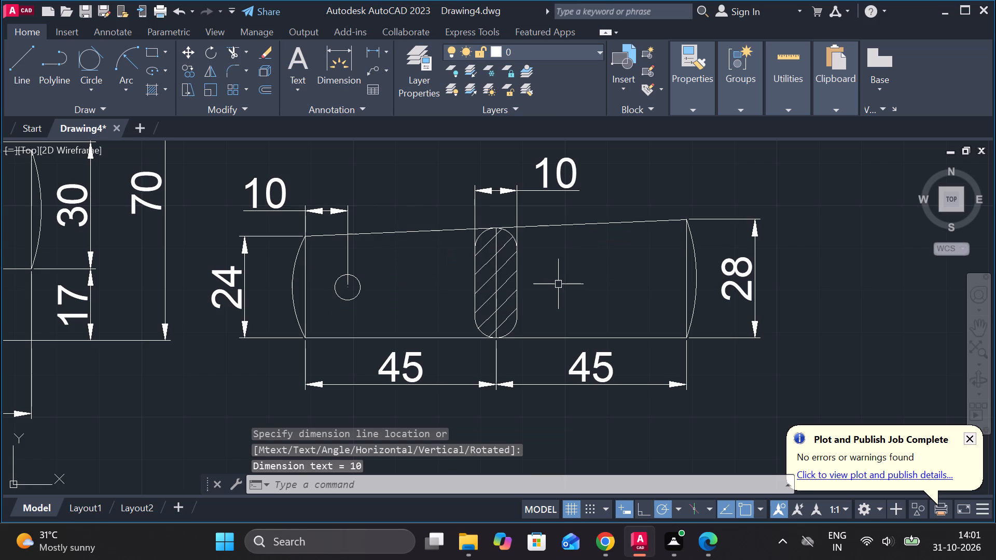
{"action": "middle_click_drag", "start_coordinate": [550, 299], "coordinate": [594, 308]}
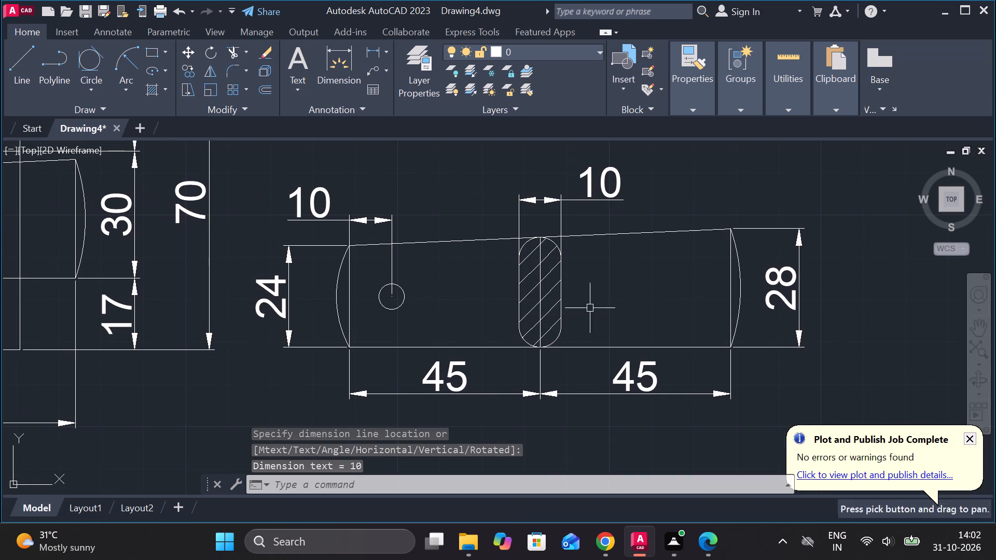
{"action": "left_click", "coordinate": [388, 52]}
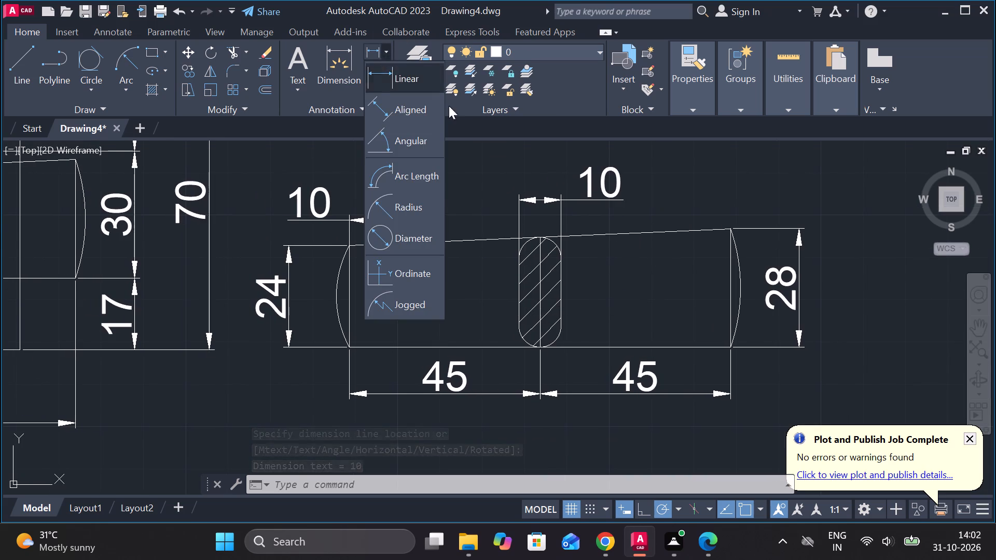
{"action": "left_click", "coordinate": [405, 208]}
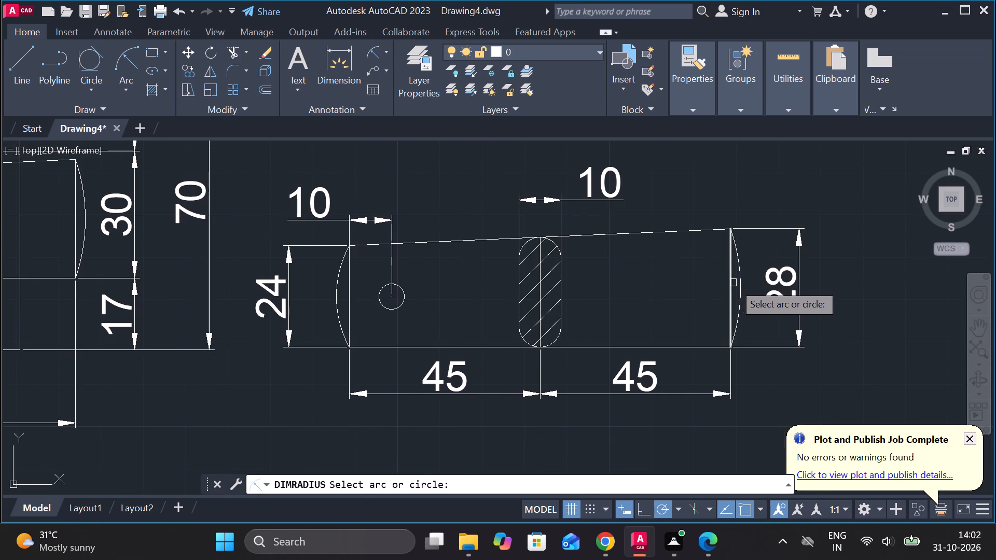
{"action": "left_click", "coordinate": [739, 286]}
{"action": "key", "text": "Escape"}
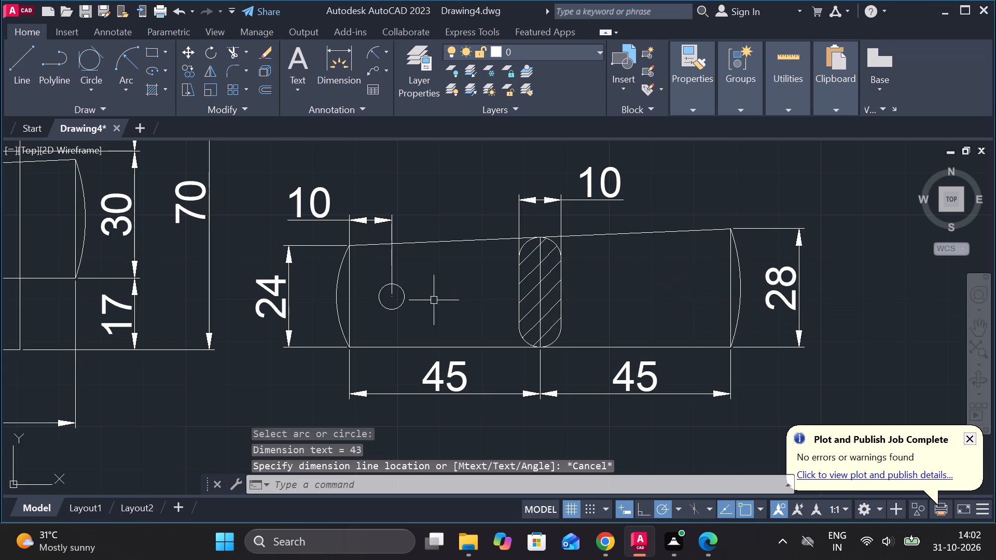
Add a radius dimension to the arc at the cotter's narrow end, placing it outside the lower corner.
{"action": "key", "text": "space"}
{"action": "left_click", "coordinate": [337, 289]}
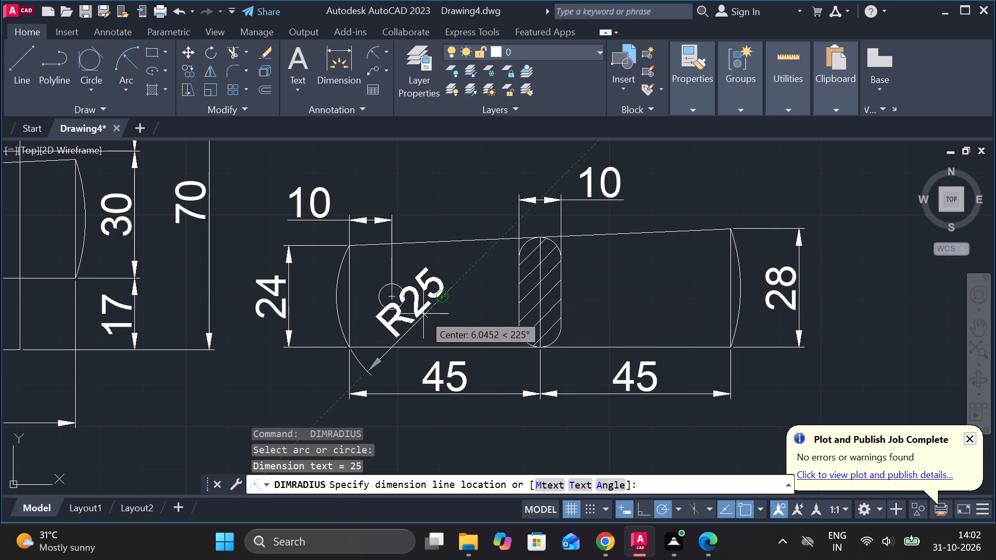
{"action": "left_click", "coordinate": [311, 377]}
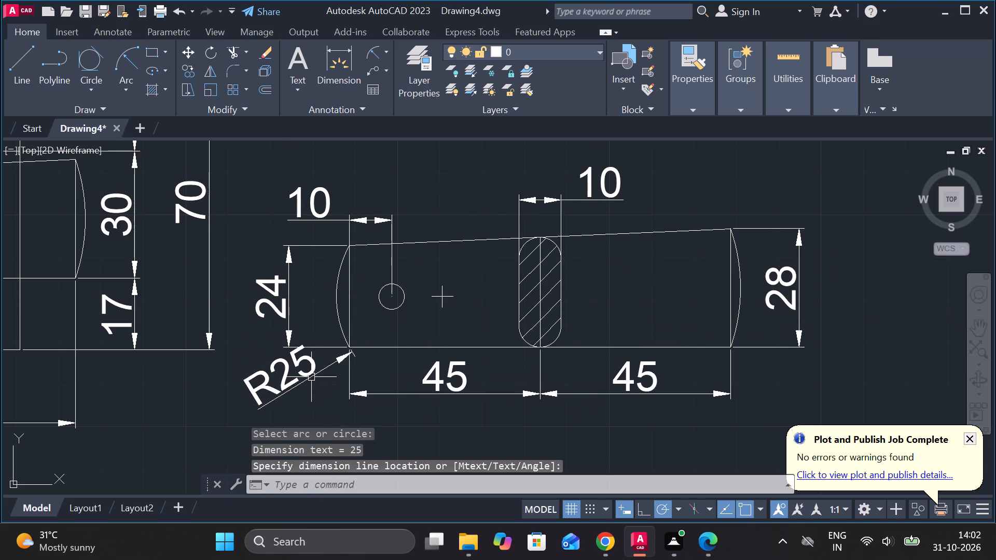
Erase the arc at the separate cotter's wide end.
{"action": "middle_click_drag", "start_coordinate": [391, 348], "coordinate": [395, 310]}
{"action": "middle_click_drag", "start_coordinate": [596, 314], "coordinate": [563, 313]}
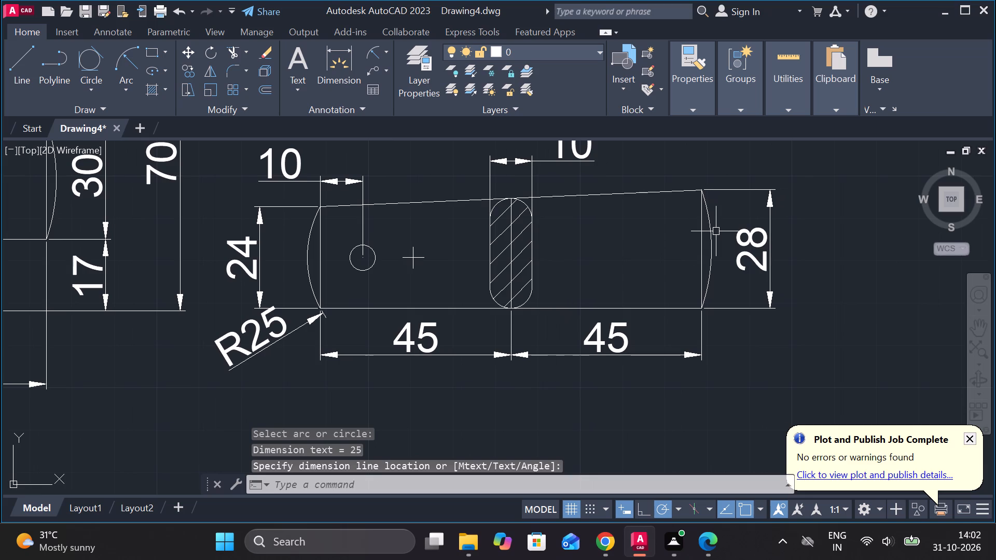
{"action": "left_click", "coordinate": [712, 227]}
{"action": "type", "text": "e"}
{"action": "key", "text": "space"}
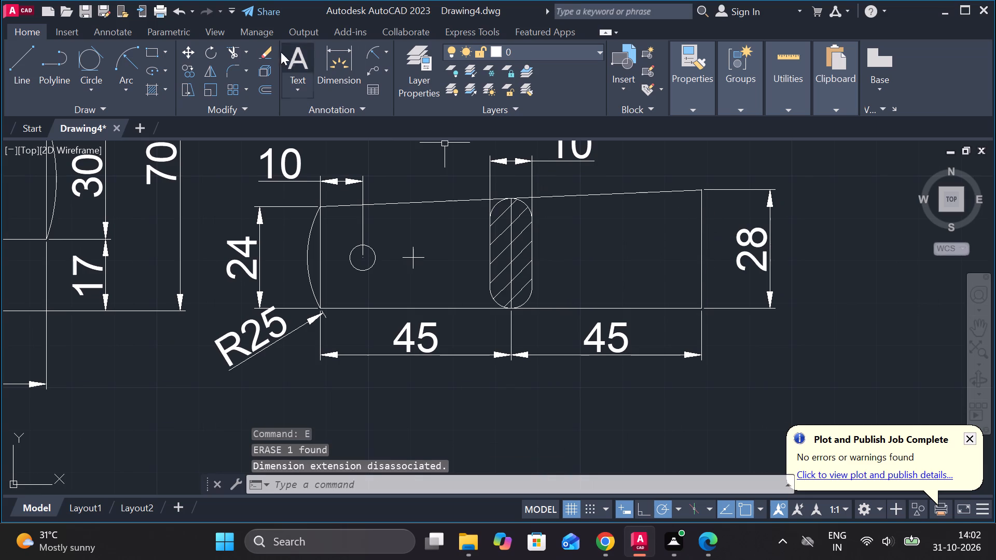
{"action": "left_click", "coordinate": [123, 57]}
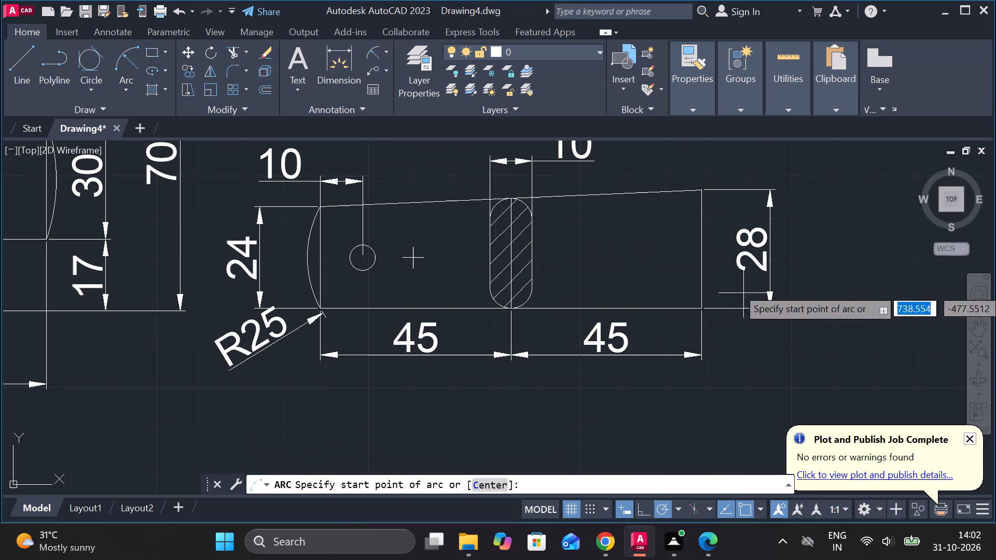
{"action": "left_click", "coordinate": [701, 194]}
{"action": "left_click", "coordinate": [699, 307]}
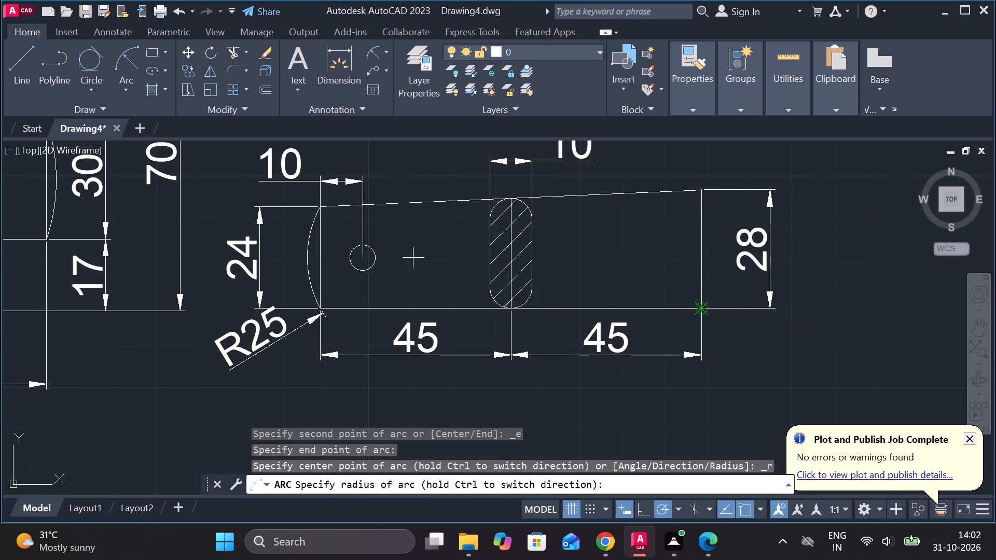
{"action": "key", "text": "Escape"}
Draw a three-point arc from the wide end's bottom corner through its top corner, ending 30 units beyond the top corner.
{"action": "key", "text": "space"}
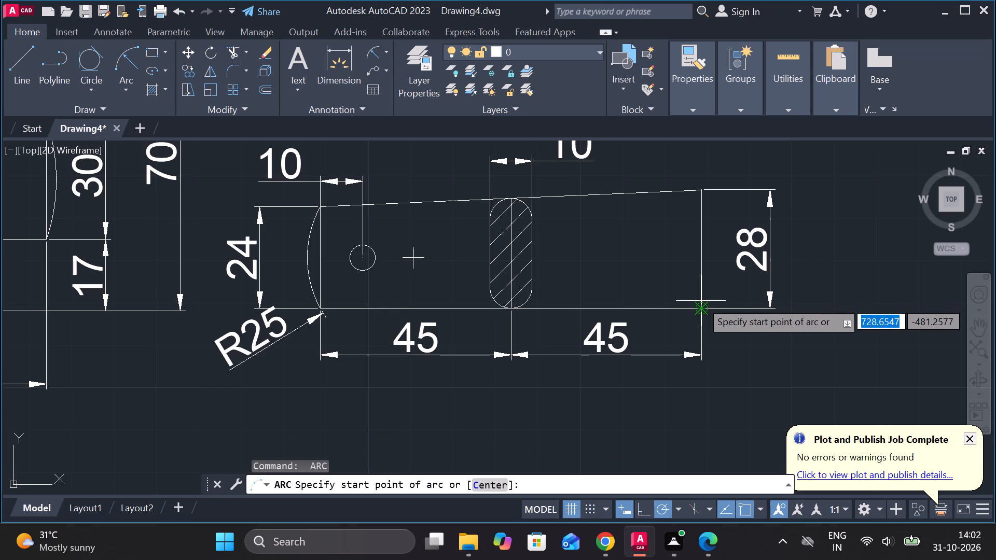
{"action": "left_click", "coordinate": [701, 309]}
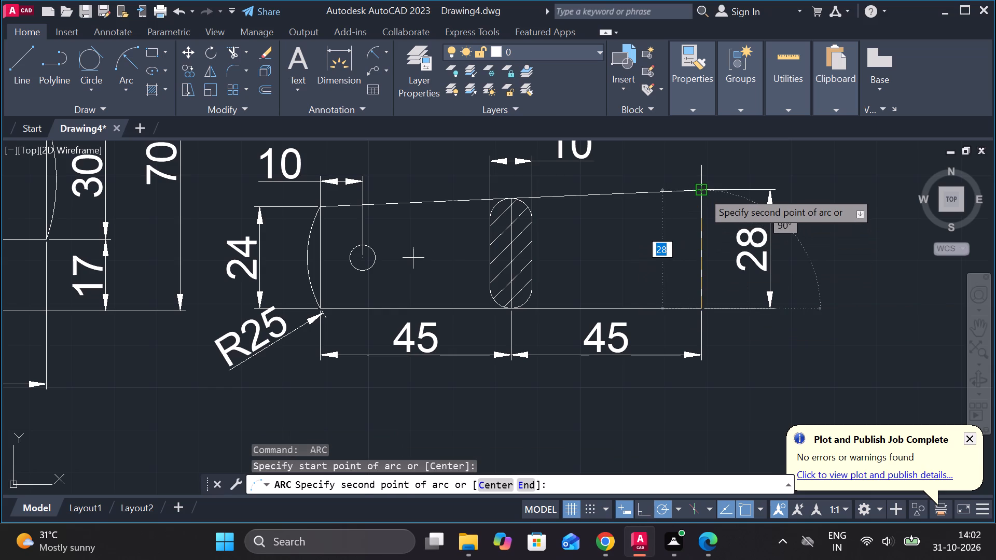
{"action": "left_click", "coordinate": [702, 191]}
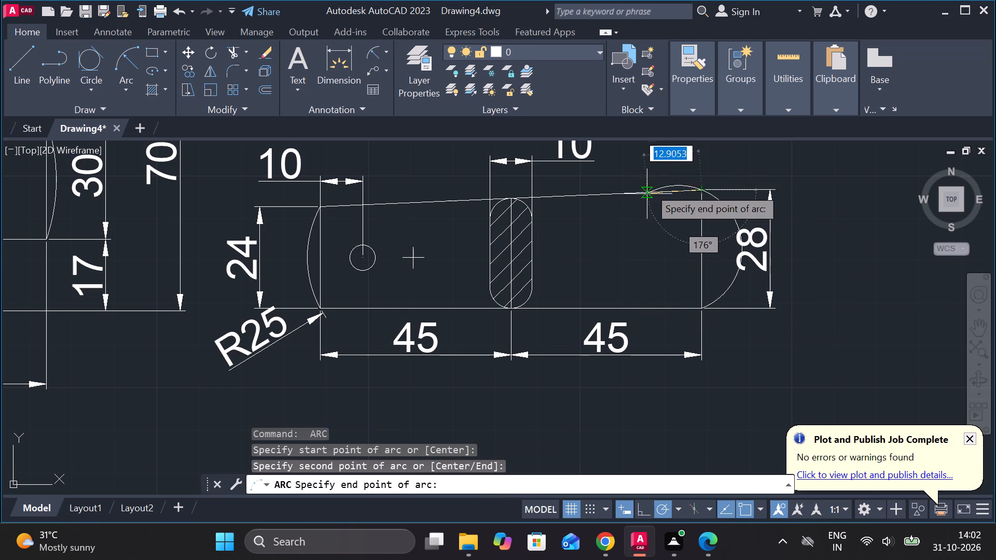
{"action": "middle_click_drag", "start_coordinate": [655, 159], "coordinate": [615, 253]}
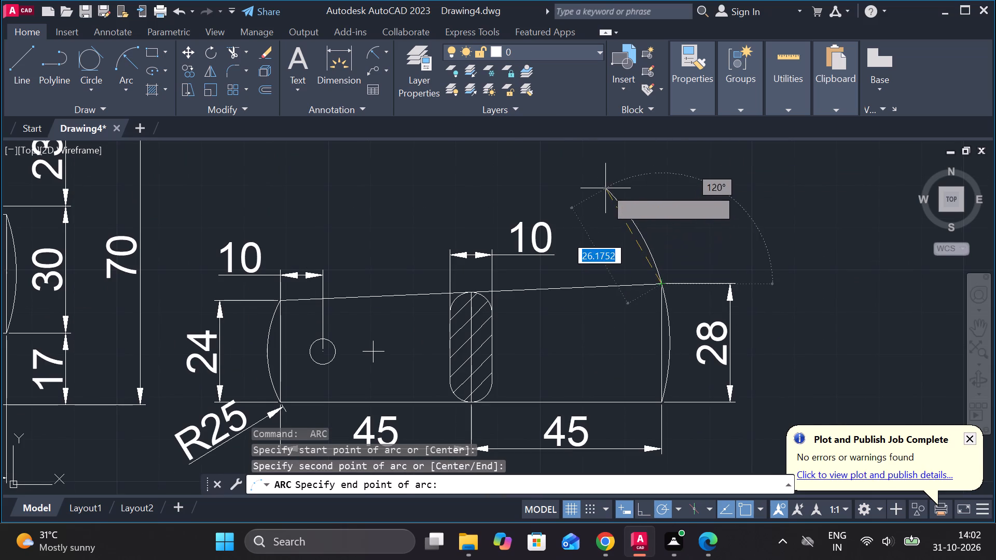
{"action": "middle_click_drag", "start_coordinate": [597, 183], "coordinate": [610, 186]}
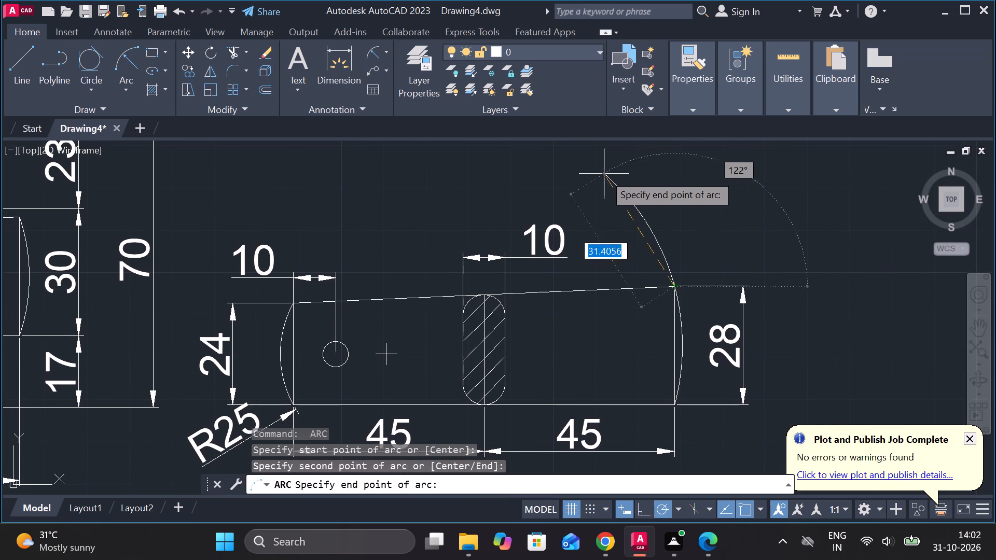
{"action": "type", "text": "30"}
{"action": "key", "text": "Return"}
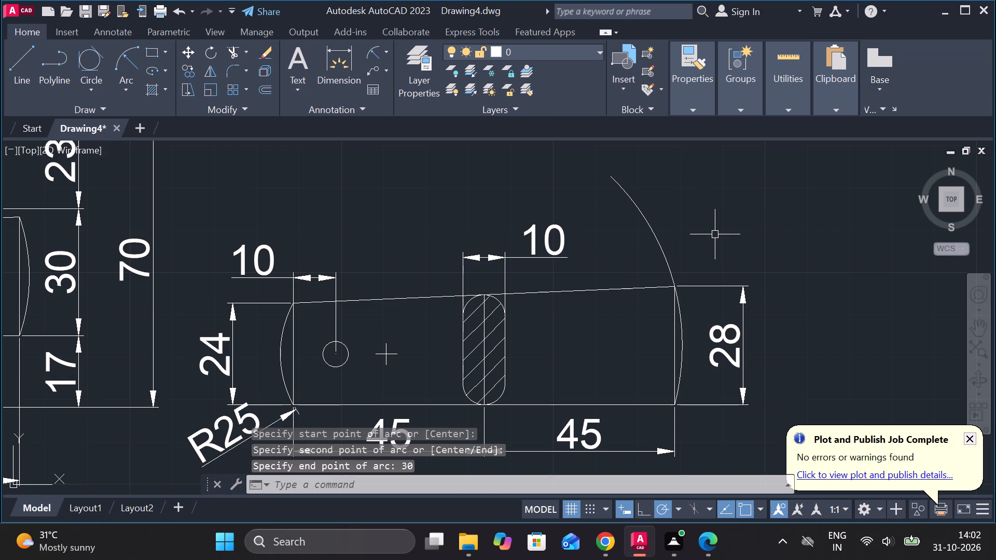
Trim the part of the new arc that extends above the cotter's wide end.
{"action": "type", "text": "tr"}
{"action": "key", "text": "space"}
{"action": "left_click", "coordinate": [716, 233]}
{"action": "left_click", "coordinate": [620, 255]}
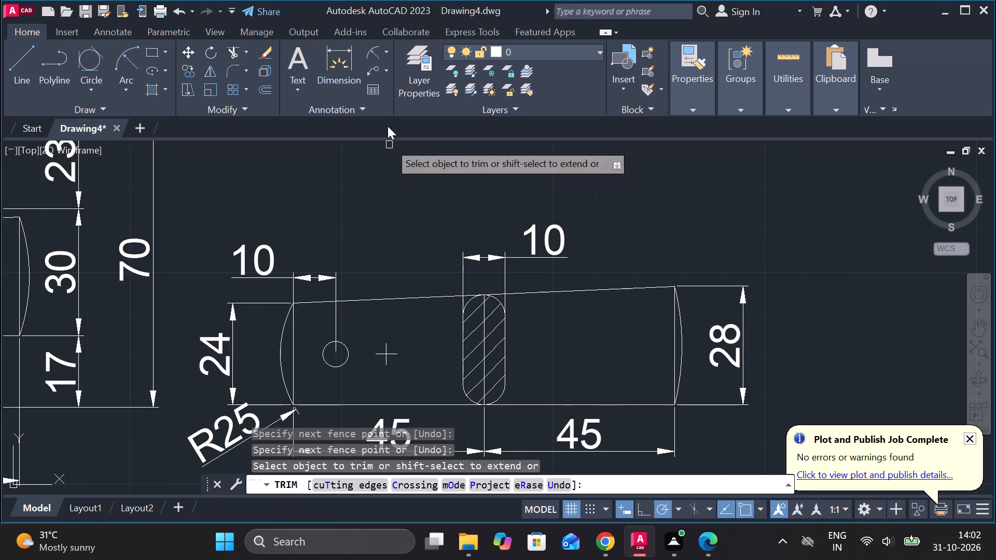
Add a radius dimension to the new arc at the cotter's wide end, placing the text inside the cotter outline.
{"action": "left_click", "coordinate": [377, 48]}
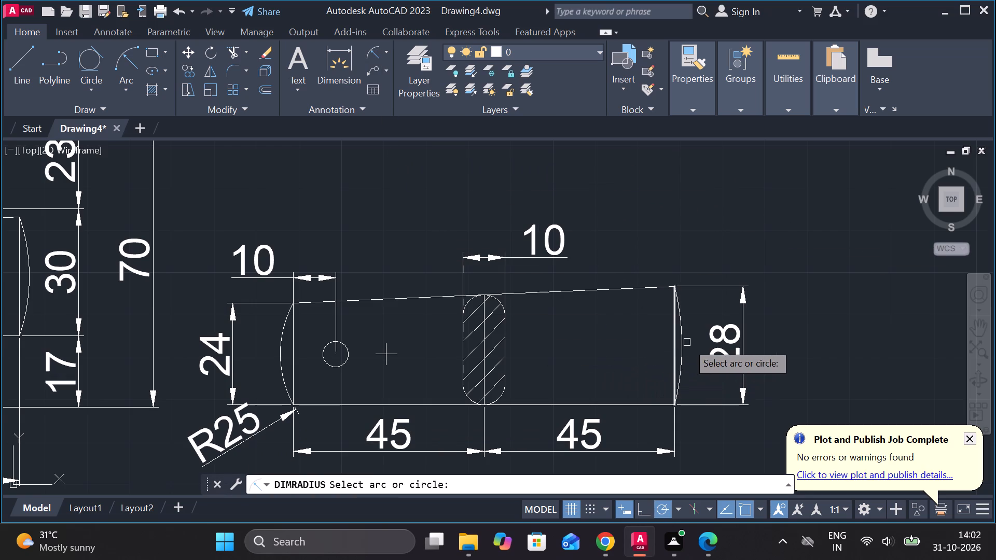
{"action": "left_click", "coordinate": [675, 336]}
{"action": "left_click", "coordinate": [677, 338]}
{"action": "left_click", "coordinate": [683, 337]}
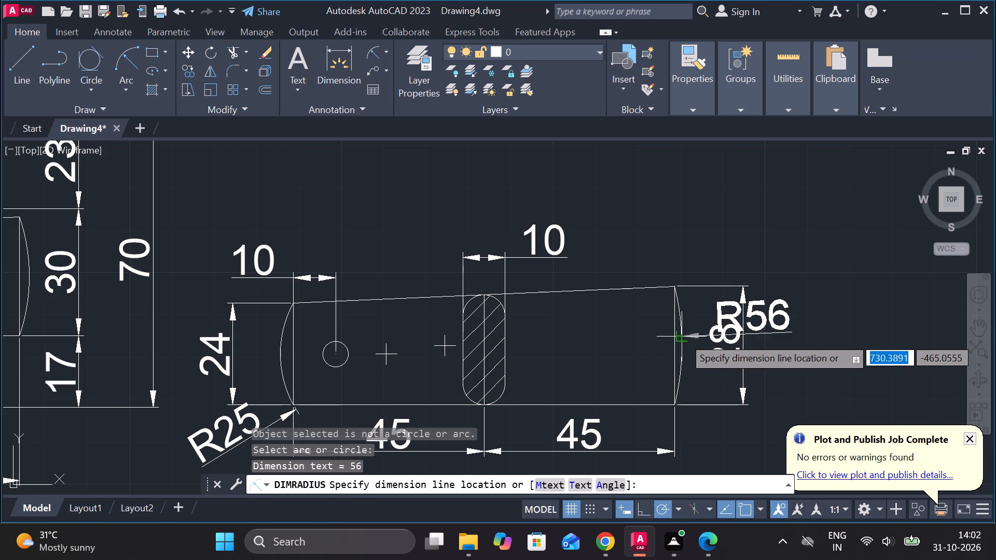
{"action": "scroll", "coordinate": [644, 350], "scroll_direction": "up", "scroll_amount": 1}
{"action": "left_click", "coordinate": [657, 342]}
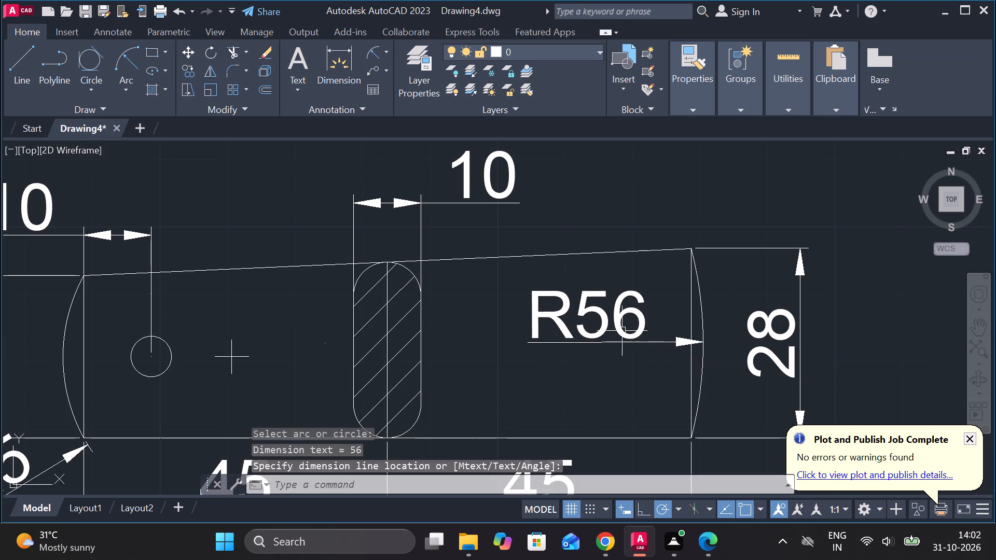
Replace the text of the radius dimension at the separate cotter's wide end with R30.
{"action": "double_click", "coordinate": [616, 327]}
{"action": "key", "text": "Right"}
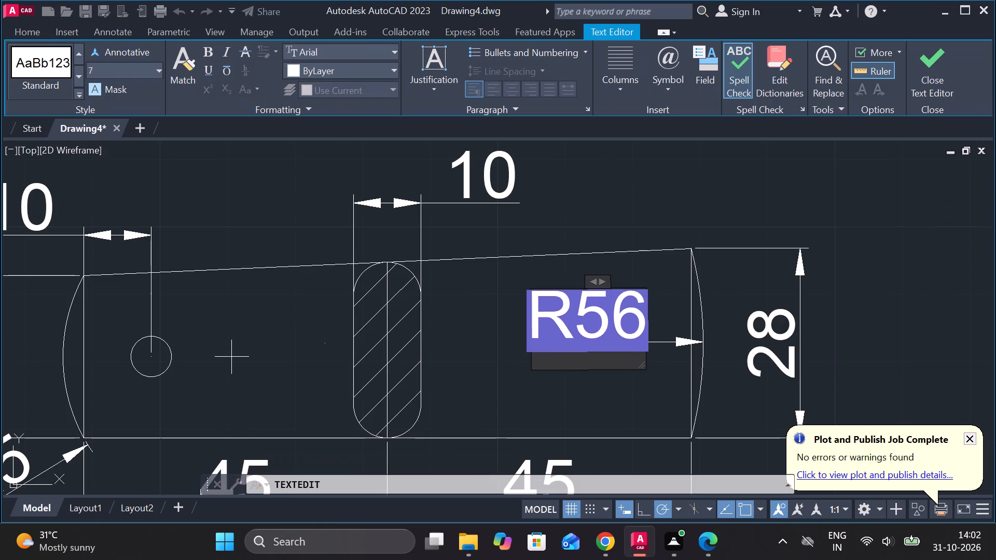
{"action": "key", "text": "BackSpace"}
{"action": "type", "text": "r30"}
{"action": "key", "text": "BackSpace"}
{"action": "key", "text": "BackSpace"}
{"action": "key", "text": "BackSpace"}
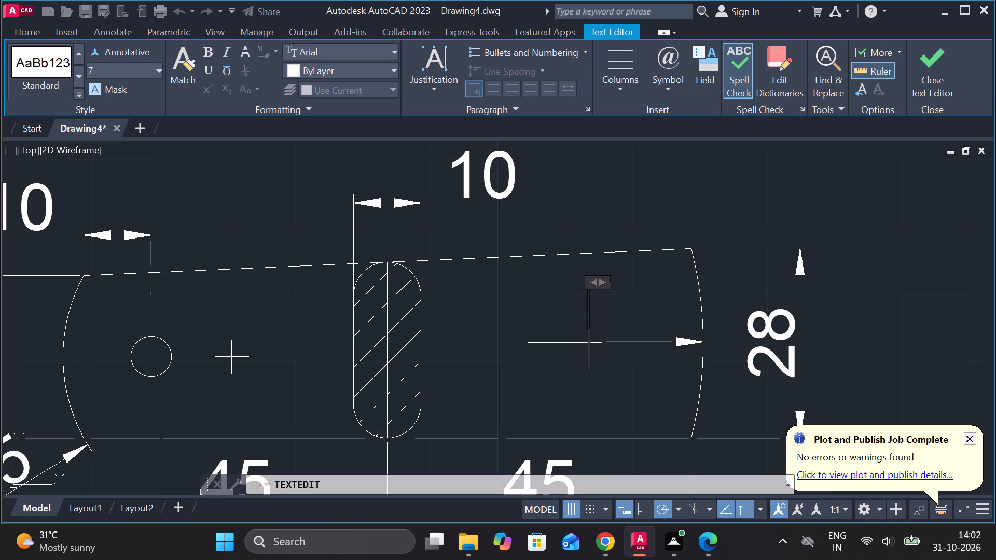
{"action": "key", "text": "r"}
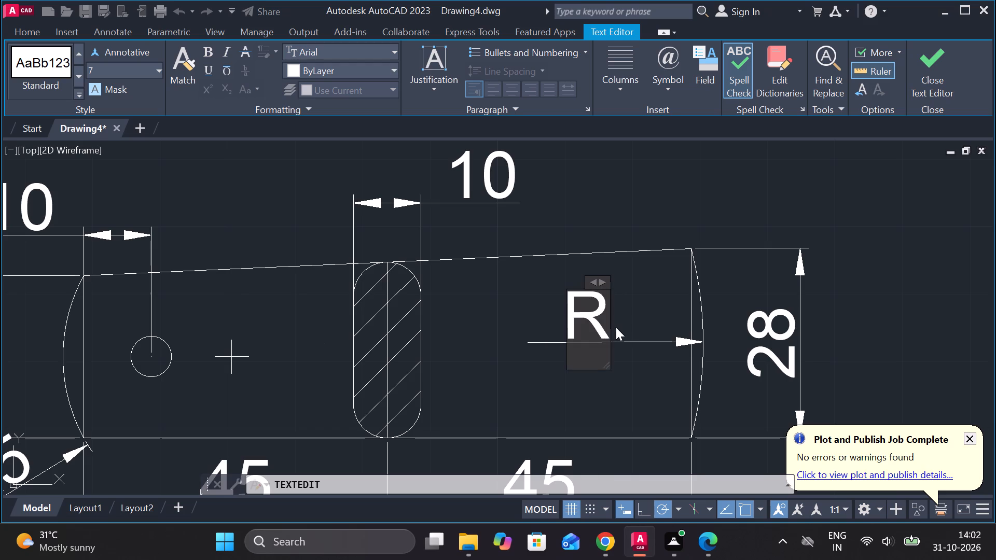
{"action": "type", "text": "30"}
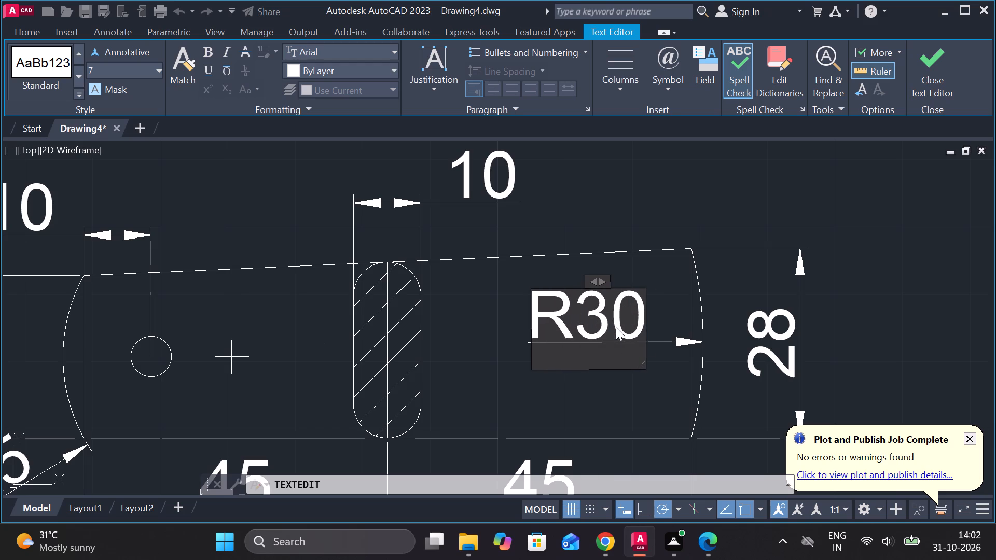
{"action": "left_click", "coordinate": [867, 340]}
Add a vertical linear dimension between the separate cotter's sloped and straight edges, just beside the hatched section toward the wide end.
{"action": "scroll", "coordinate": [868, 340], "scroll_direction": "down", "scroll_amount": 1}
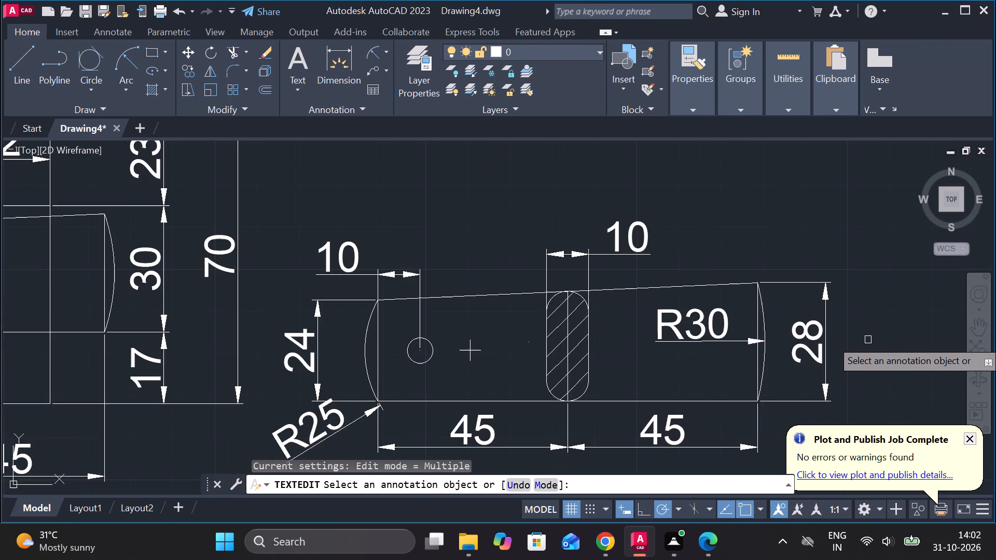
{"action": "middle_click_drag", "start_coordinate": [848, 344], "coordinate": [788, 301]}
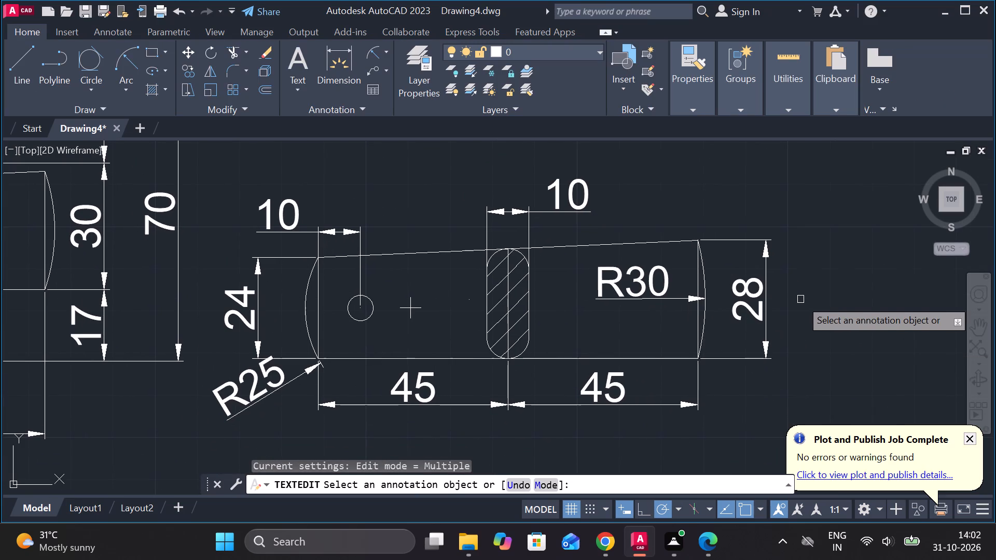
{"action": "middle_click_drag", "start_coordinate": [580, 287], "coordinate": [622, 283]}
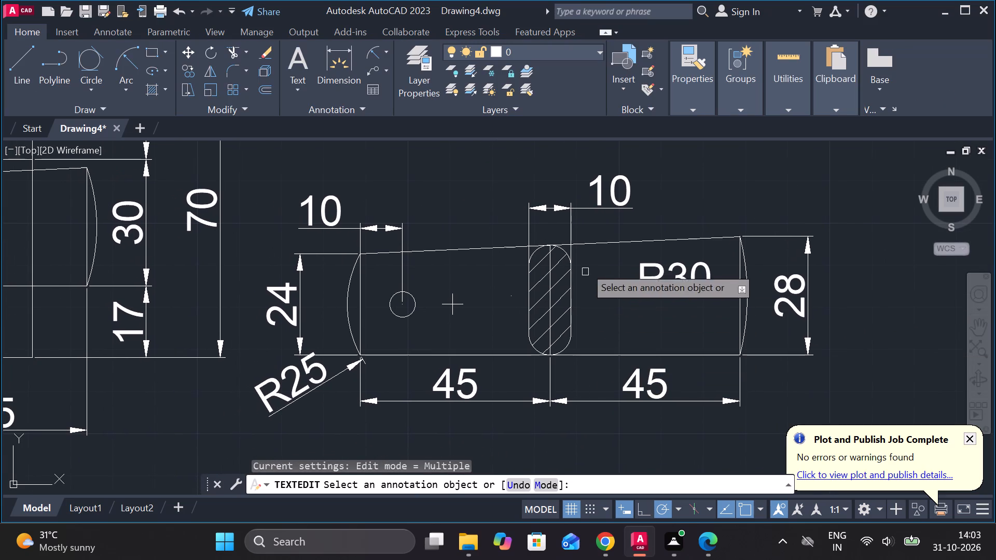
{"action": "left_click", "coordinate": [383, 51]}
{"action": "left_click", "coordinate": [391, 82]}
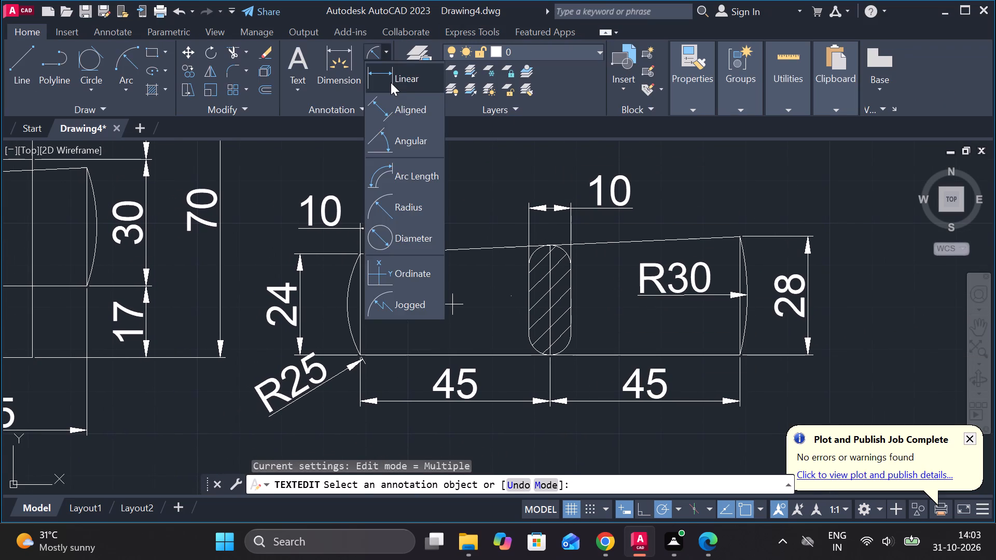
{"action": "left_click", "coordinate": [597, 248]}
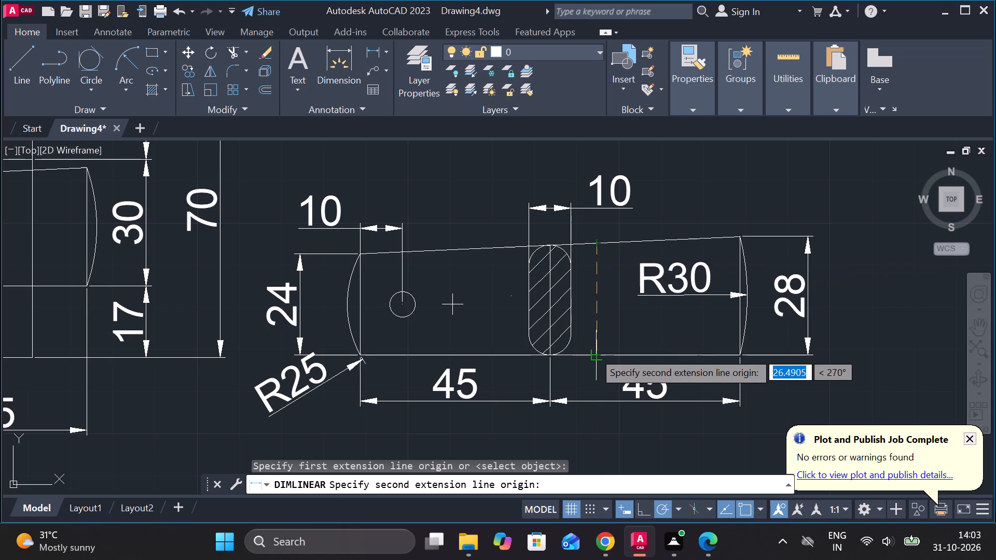
{"action": "left_click", "coordinate": [593, 352]}
{"action": "left_click", "coordinate": [620, 312]}
Add a leader labelled 5, text height 8, to the separate cotter's sloped edge near the wide end.
{"action": "middle_click_drag", "start_coordinate": [676, 332], "coordinate": [678, 332]}
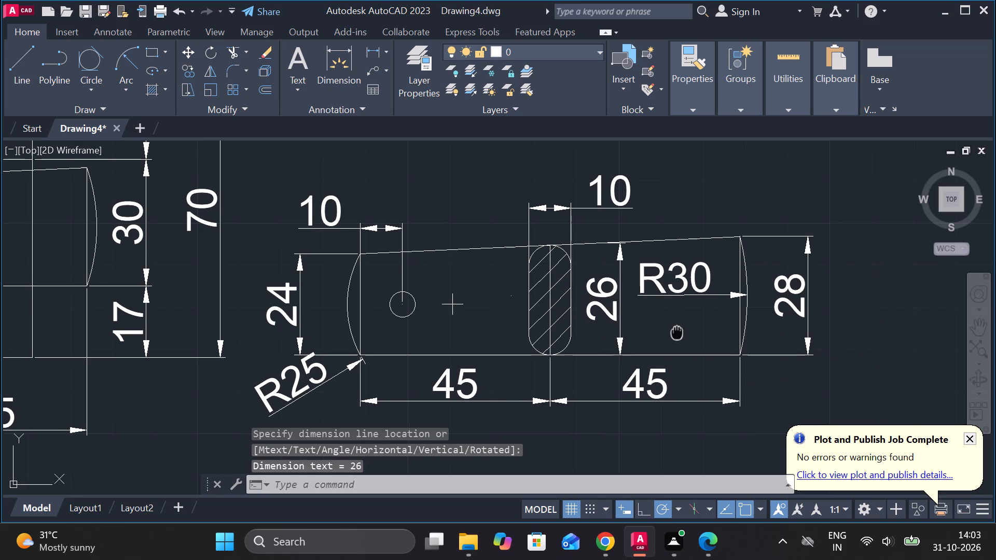
{"action": "middle_click_drag", "start_coordinate": [678, 332], "coordinate": [714, 299]}
{"action": "scroll", "coordinate": [722, 299], "scroll_direction": "down", "scroll_amount": 1}
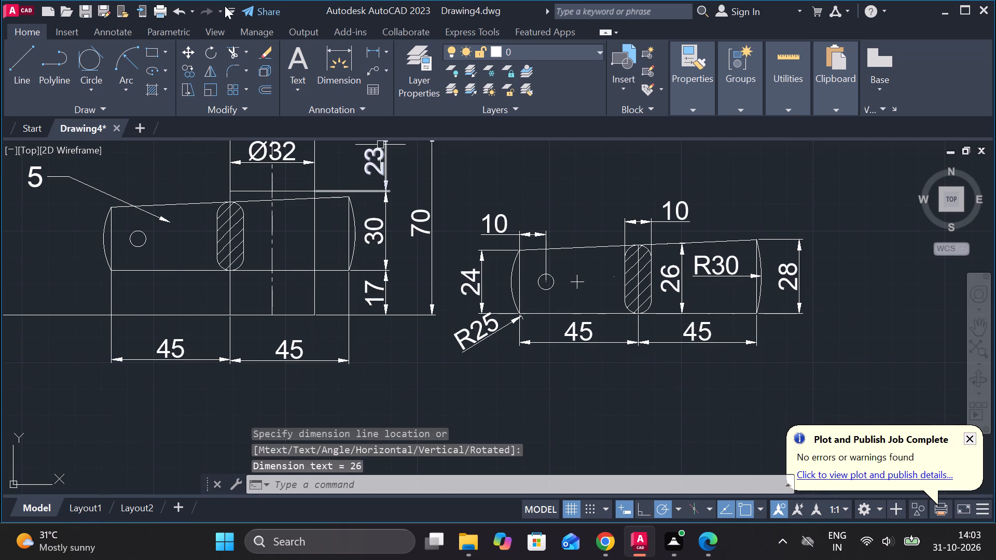
{"action": "left_click", "coordinate": [364, 70]}
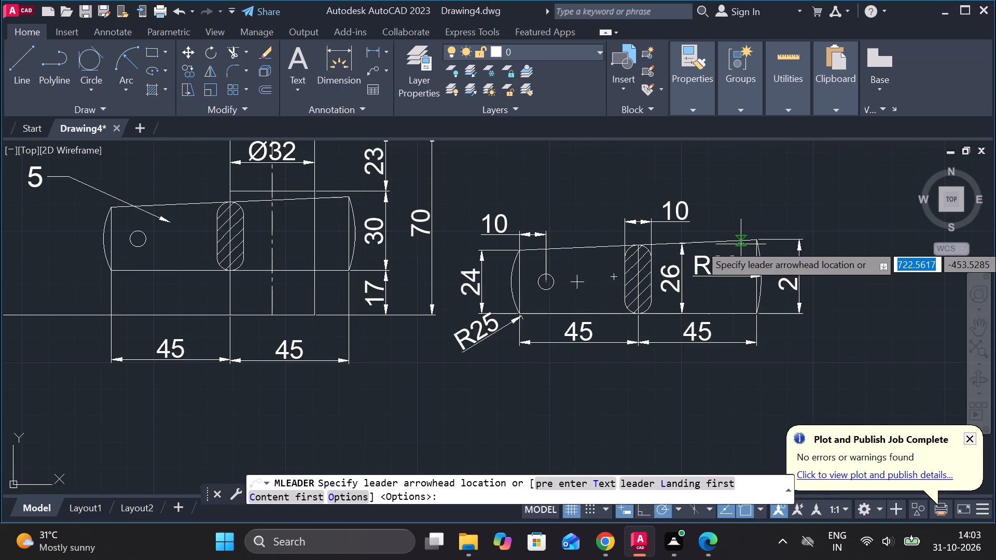
{"action": "left_click", "coordinate": [736, 242]}
{"action": "left_click", "coordinate": [770, 176]}
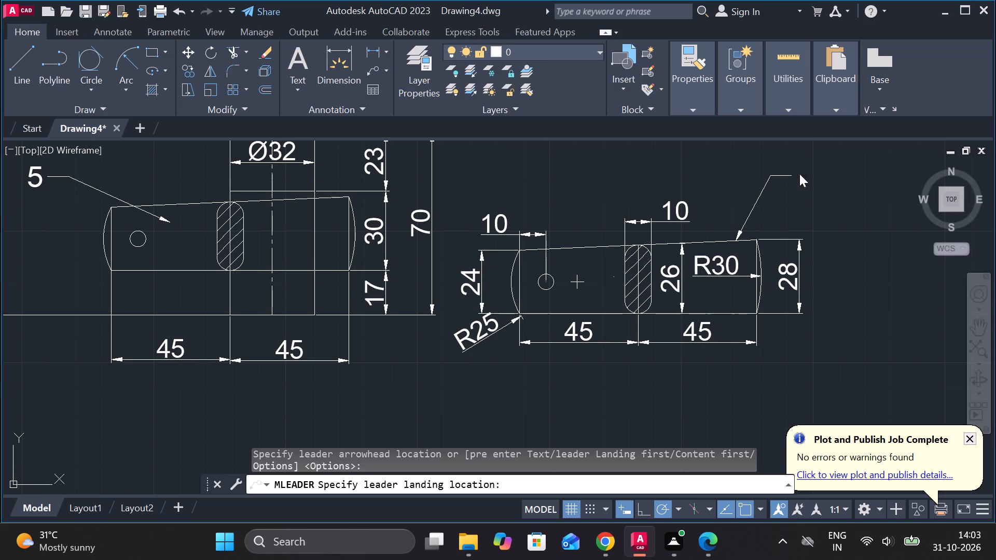
{"action": "left_click", "coordinate": [135, 69]}
{"action": "key", "text": "8"}
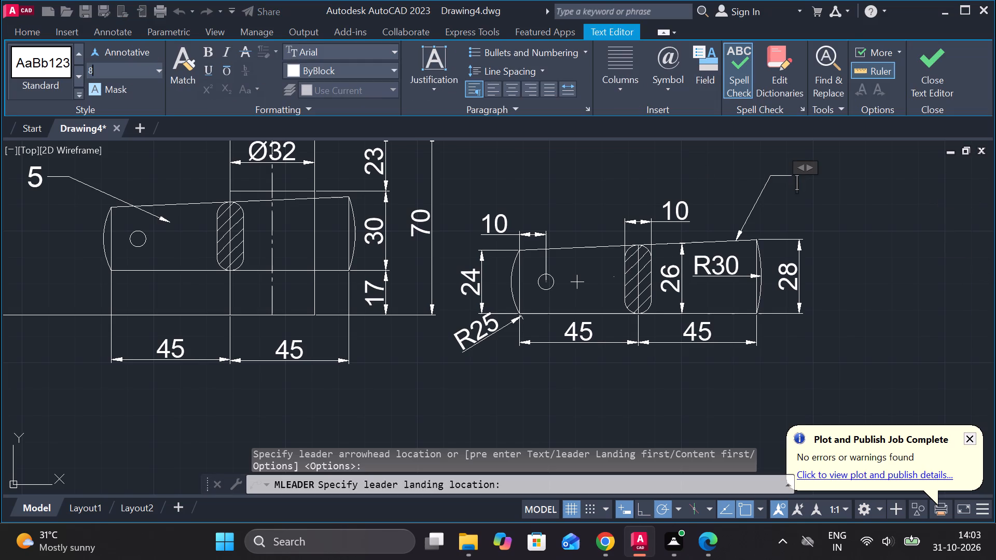
{"action": "key", "text": "Return"}
{"action": "key", "text": "5"}
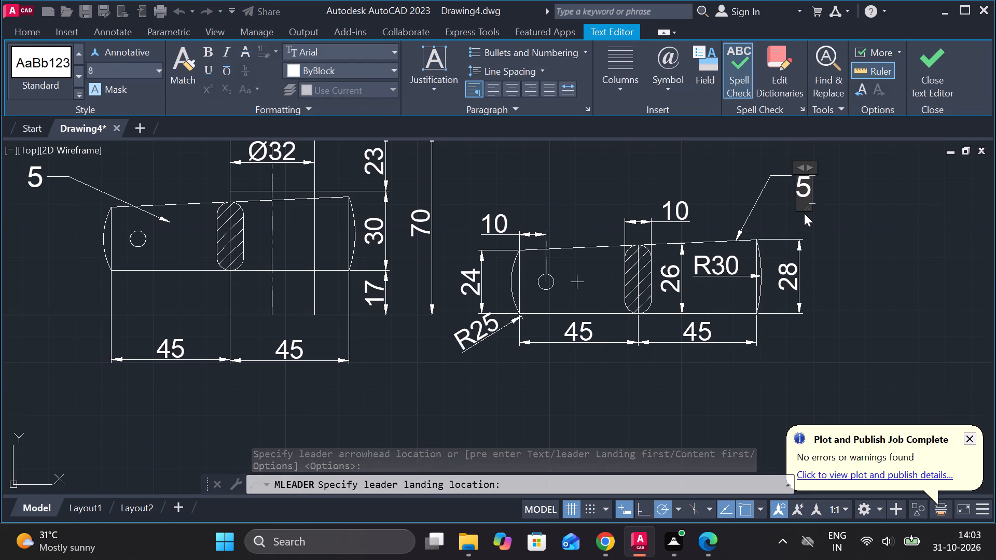
{"action": "left_click", "coordinate": [938, 50]}
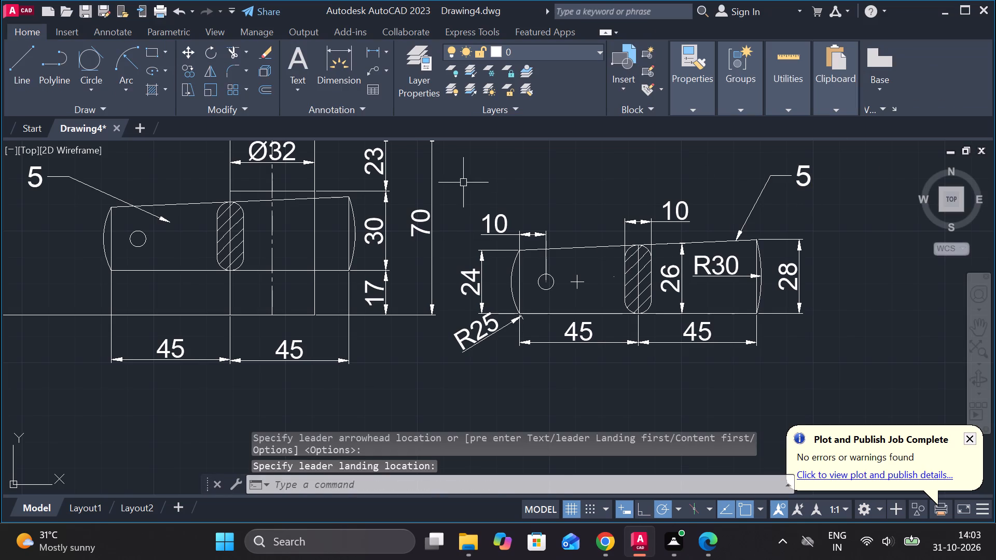
Move the separate cotter view with all its dimensions and its part label to just below the piston ring view.
{"action": "left_click", "coordinate": [461, 180]}
{"action": "left_click", "coordinate": [850, 363]}
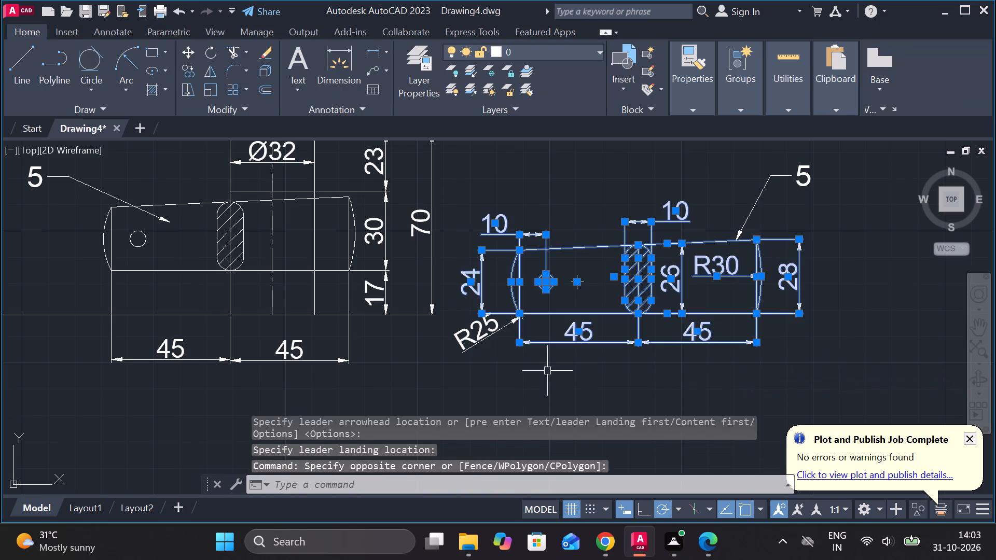
{"action": "left_click", "coordinate": [461, 338]}
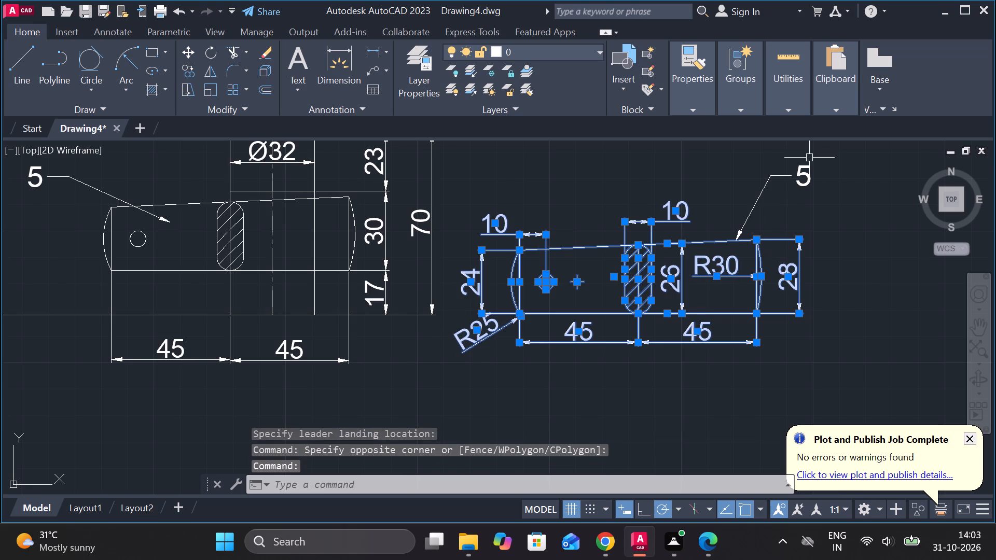
{"action": "left_click", "coordinate": [805, 168]}
{"action": "key", "text": "m"}
{"action": "key", "text": "Return"}
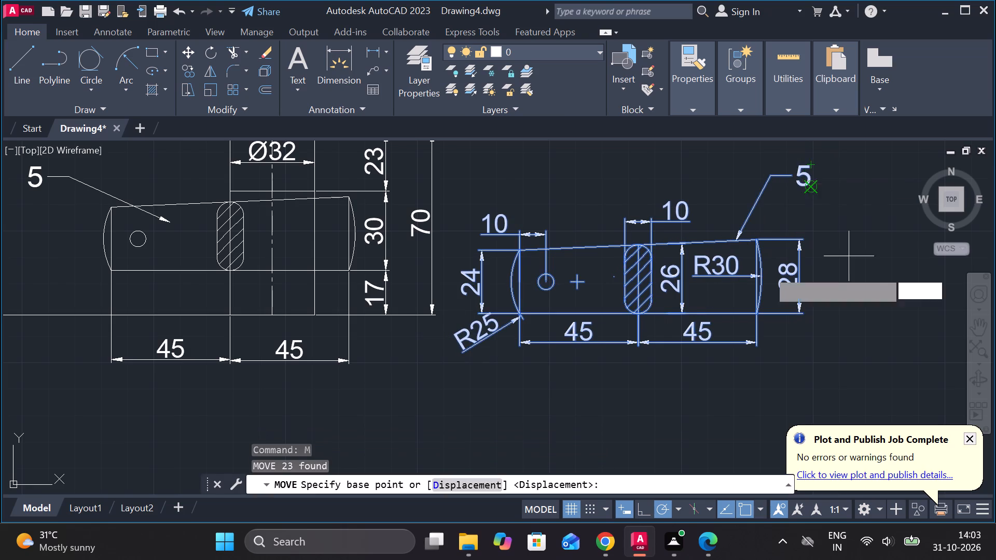
{"action": "left_click", "coordinate": [857, 279]}
{"action": "scroll", "coordinate": [858, 281], "scroll_direction": "down", "scroll_amount": 3}
{"action": "scroll", "coordinate": [652, 313], "scroll_direction": "down", "scroll_amount": 2}
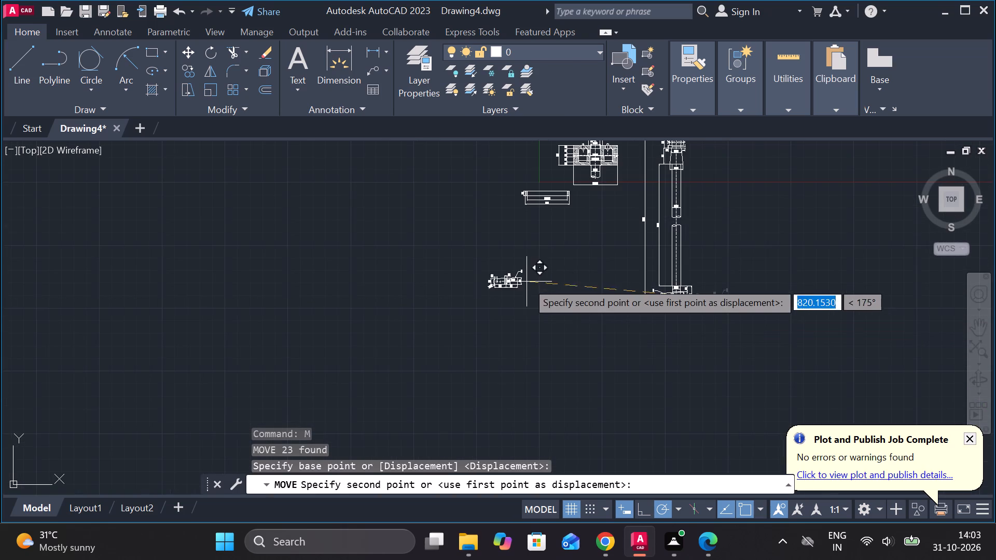
{"action": "scroll", "coordinate": [528, 256], "scroll_direction": "up", "scroll_amount": 2}
{"action": "middle_click_drag", "start_coordinate": [560, 232], "coordinate": [454, 450]}
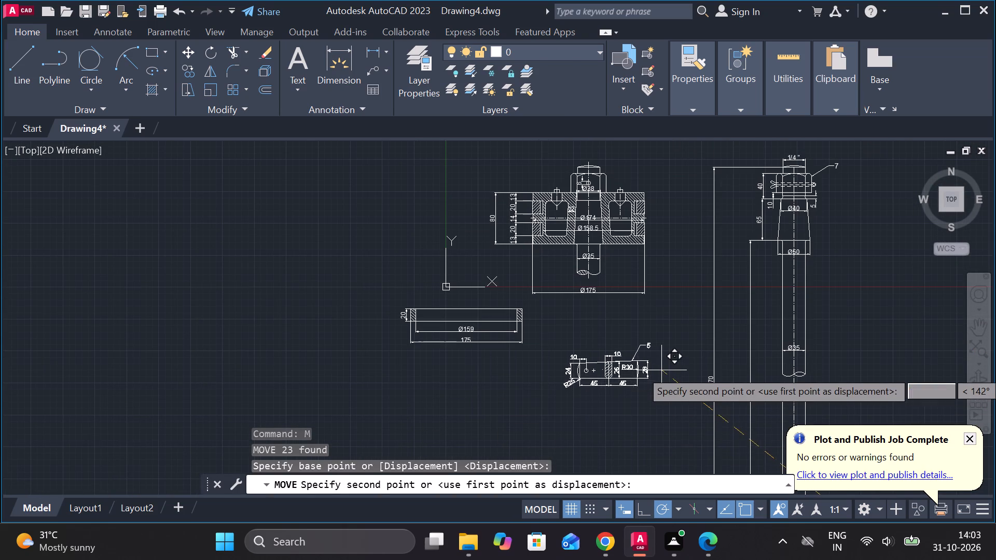
{"action": "middle_click_drag", "start_coordinate": [656, 383], "coordinate": [616, 319]}
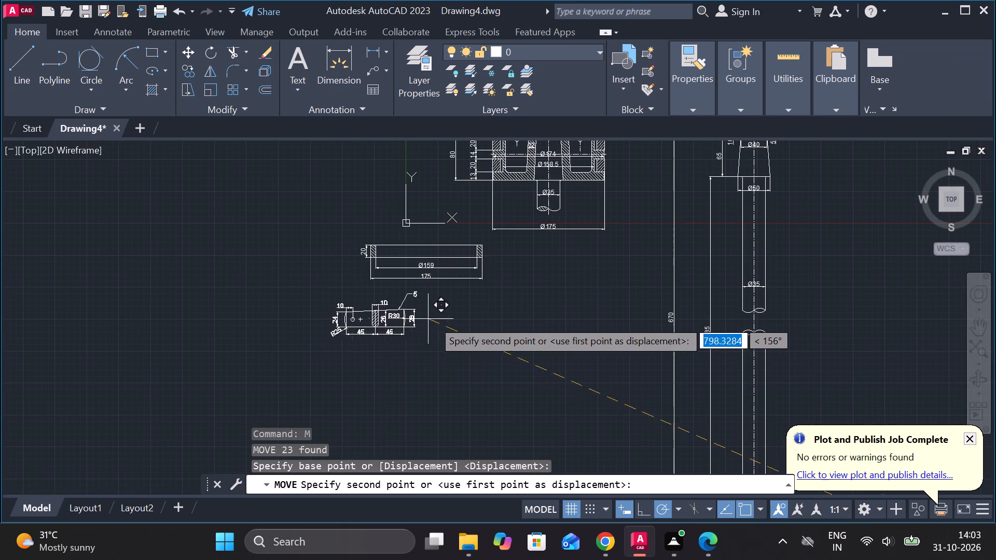
{"action": "left_click", "coordinate": [466, 321]}
Add a leader labelled 3, text height 8, to the hatched ring in the piston's upper right-hand groove.
{"action": "middle_click_drag", "start_coordinate": [544, 344], "coordinate": [488, 281]}
{"action": "scroll", "coordinate": [528, 285], "scroll_direction": "down", "scroll_amount": 1}
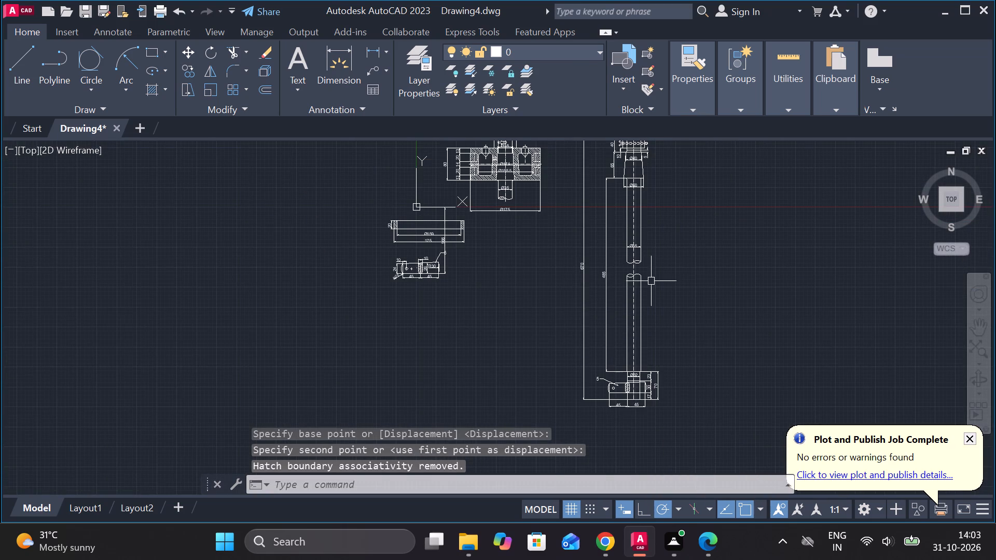
{"action": "middle_click_drag", "start_coordinate": [652, 280], "coordinate": [633, 305]}
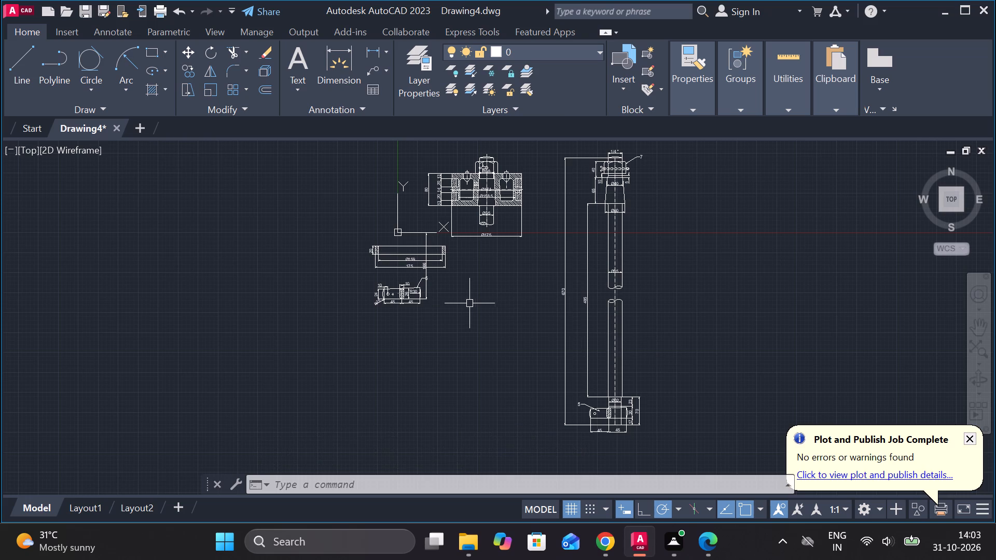
{"action": "scroll", "coordinate": [500, 228], "scroll_direction": "up", "scroll_amount": 2}
{"action": "middle_click_drag", "start_coordinate": [526, 261], "coordinate": [506, 379]}
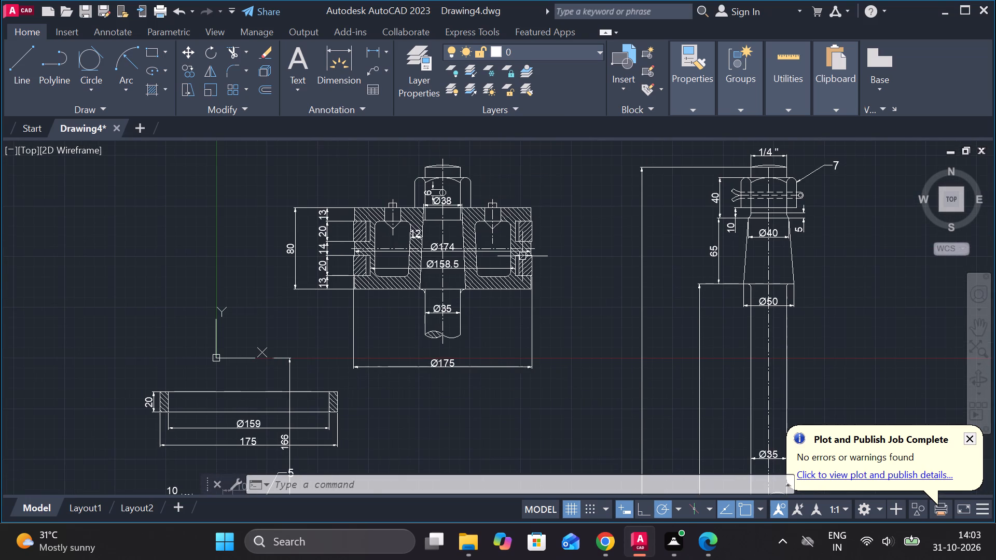
{"action": "left_click", "coordinate": [374, 72]}
{"action": "scroll", "coordinate": [556, 189], "scroll_direction": "up", "scroll_amount": 2}
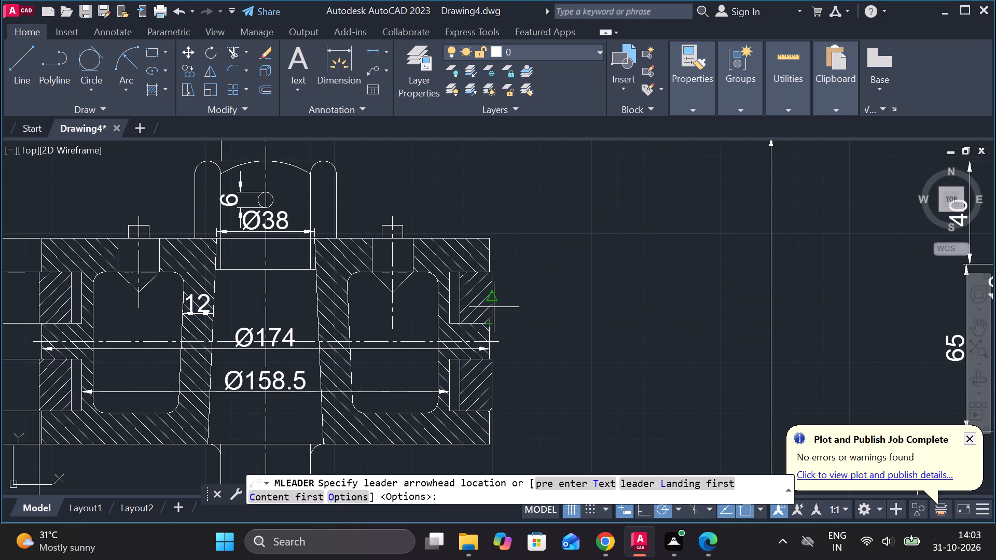
{"action": "left_click", "coordinate": [474, 299]}
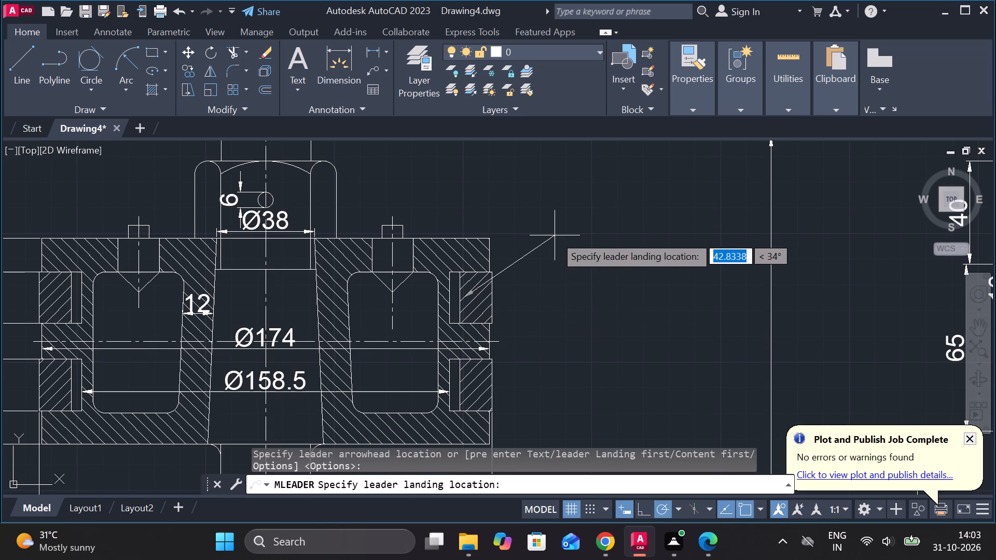
{"action": "left_click", "coordinate": [555, 235]}
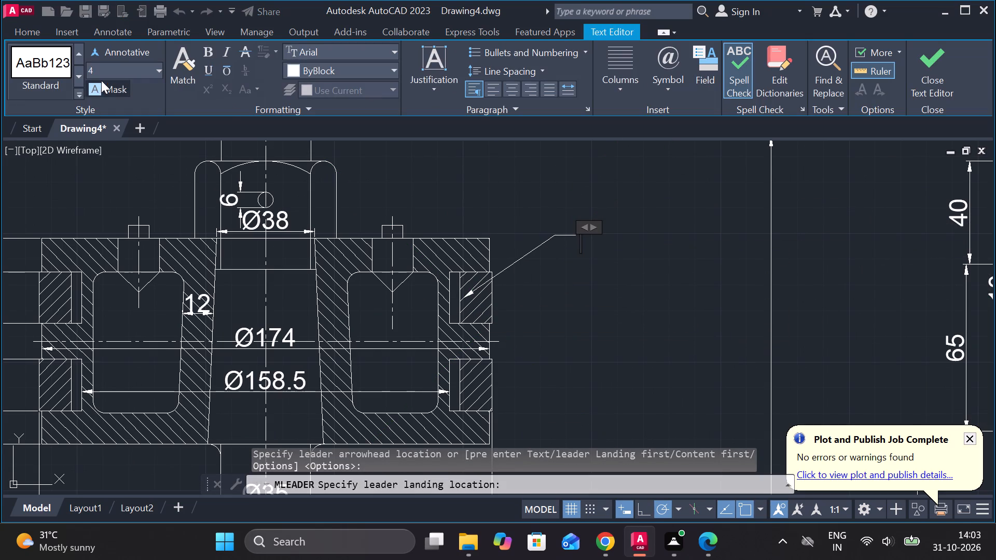
{"action": "left_click", "coordinate": [102, 69]}
{"action": "key", "text": "8"}
{"action": "key", "text": "Return"}
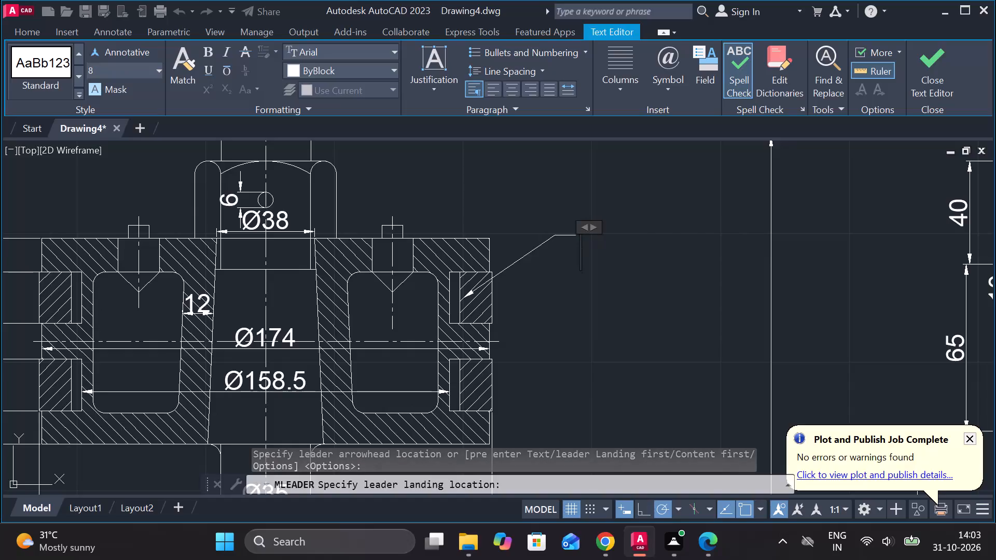
{"action": "key", "text": "3"}
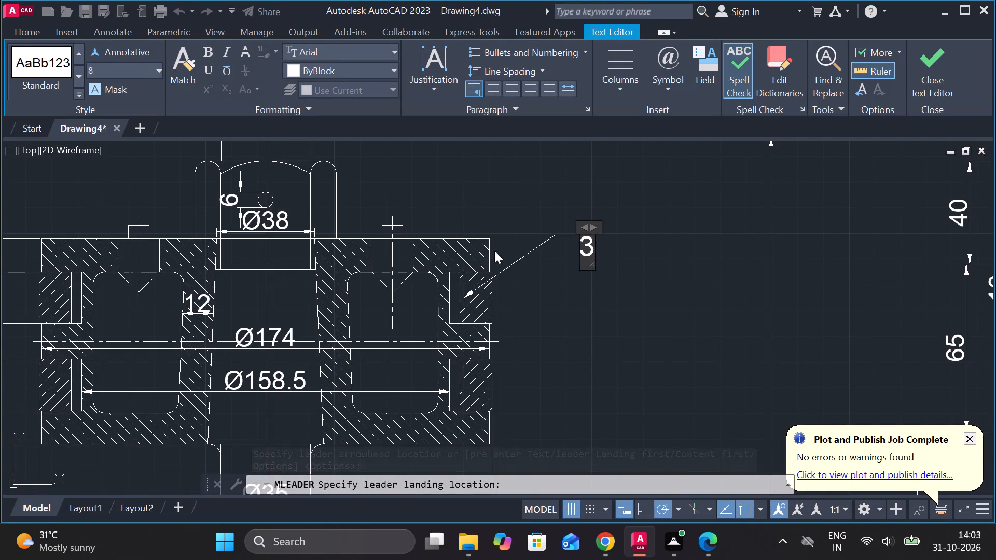
{"action": "left_click", "coordinate": [918, 79]}
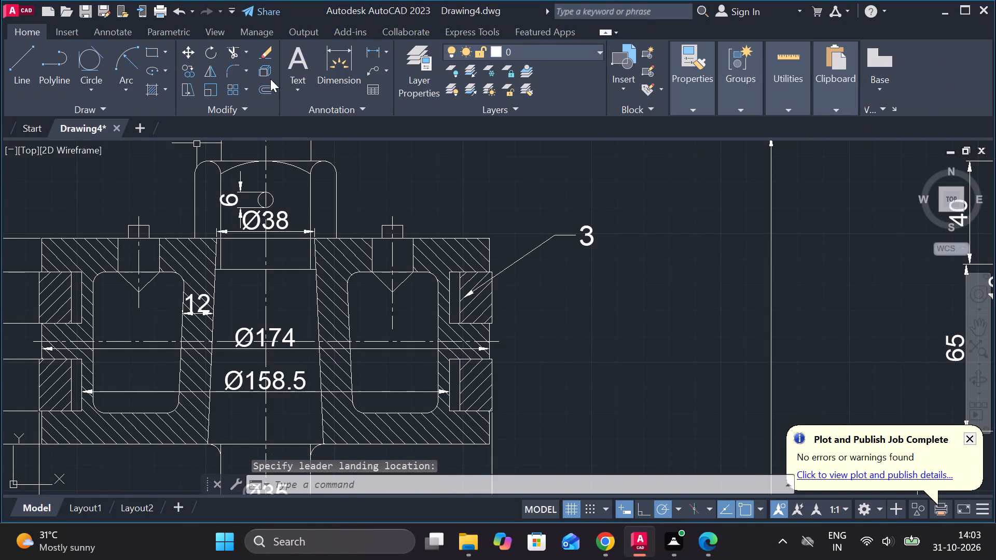
Add a leader labelled 4, text height 8, to the small plug head on the right-hand side of the piston's top face.
{"action": "left_click", "coordinate": [372, 67]}
{"action": "middle_click_drag", "start_coordinate": [396, 158], "coordinate": [463, 257]}
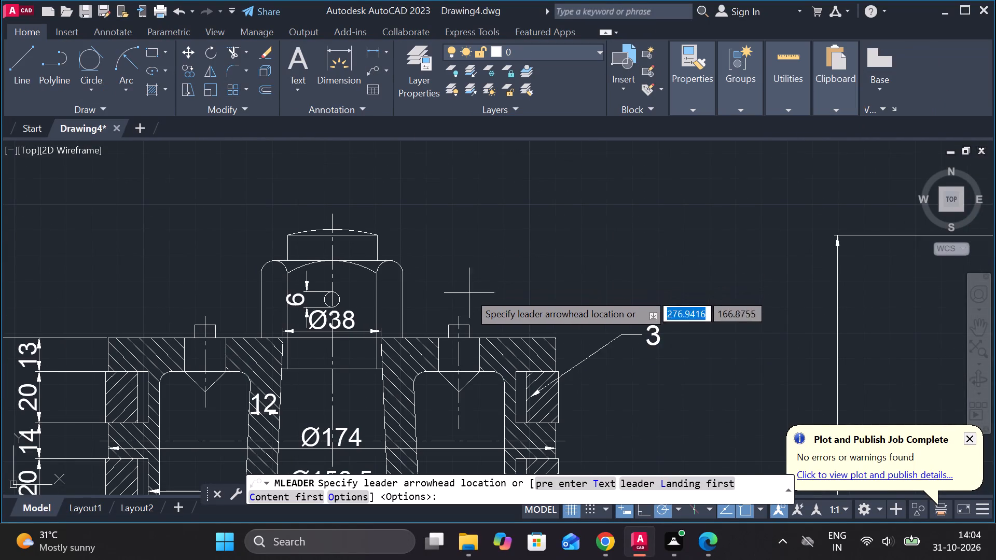
{"action": "left_click", "coordinate": [469, 324]}
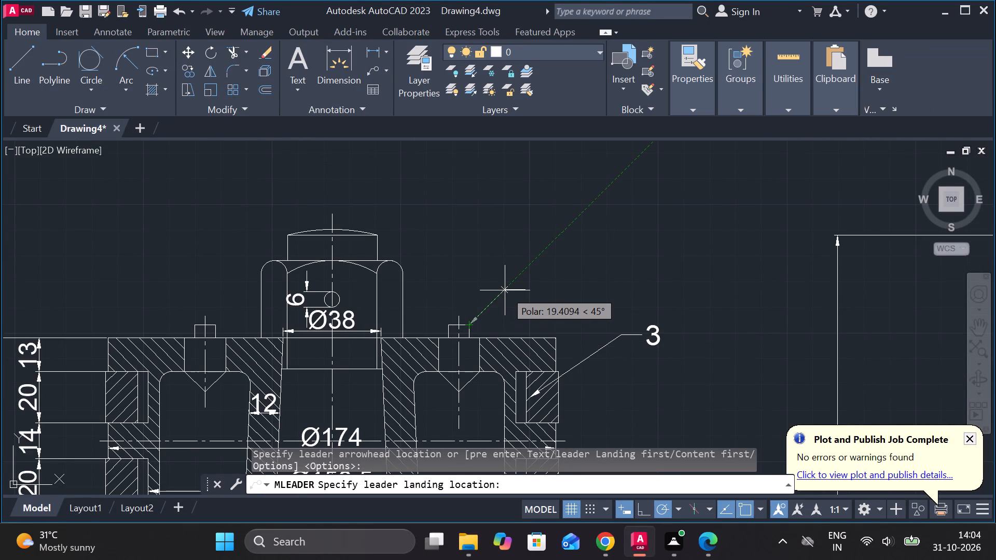
{"action": "left_click", "coordinate": [505, 290]}
{"action": "left_click", "coordinate": [112, 66]}
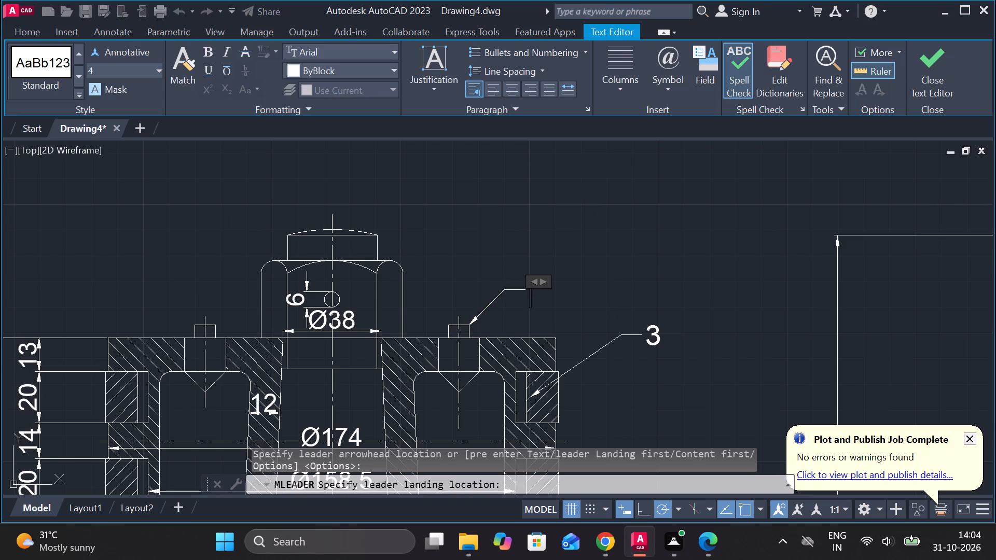
{"action": "key", "text": "8"}
{"action": "key", "text": "Return"}
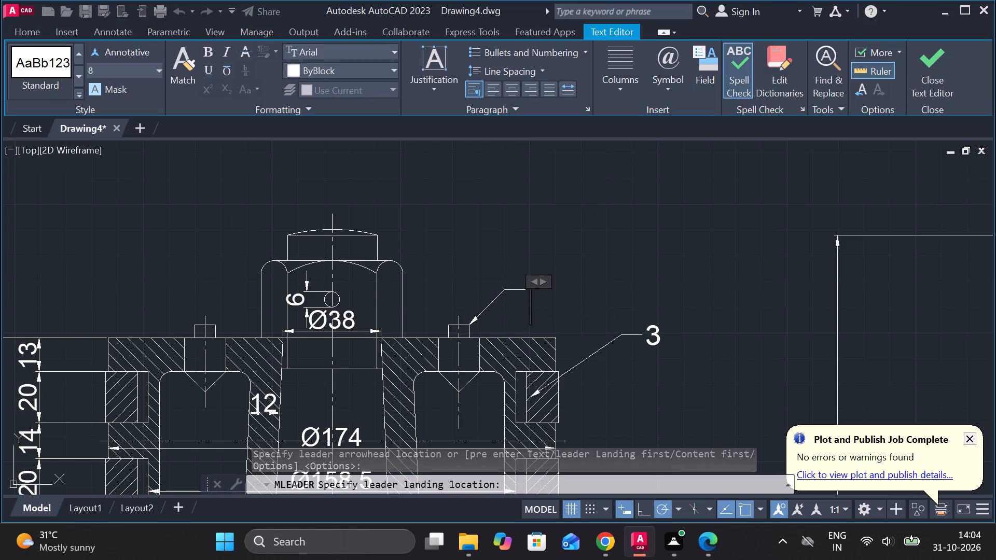
{"action": "key", "text": "4"}
{"action": "left_click", "coordinate": [924, 63]}
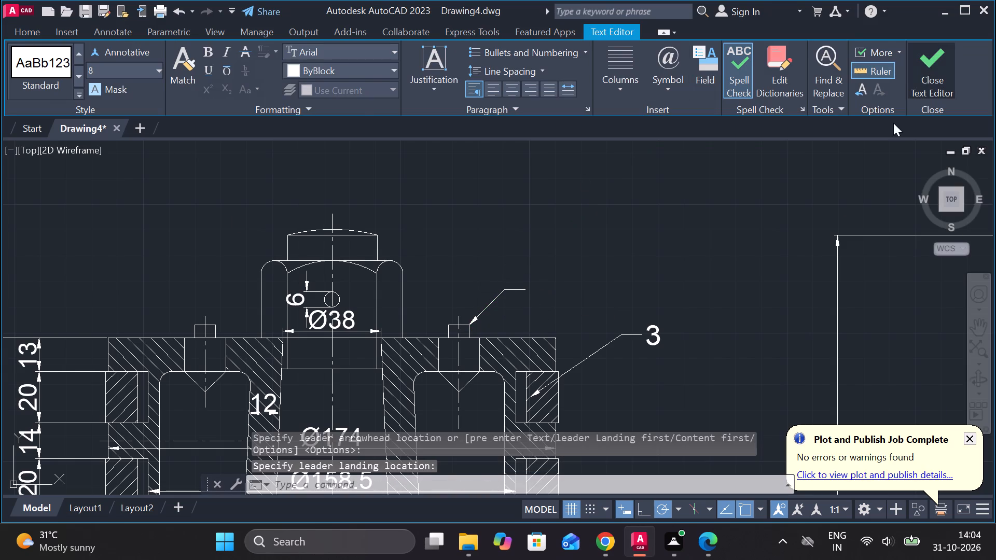
Add a leader labelled 6, text height 8, to the nut's upper left-hand corner above the piston.
{"action": "middle_click_drag", "start_coordinate": [436, 318], "coordinate": [495, 317]}
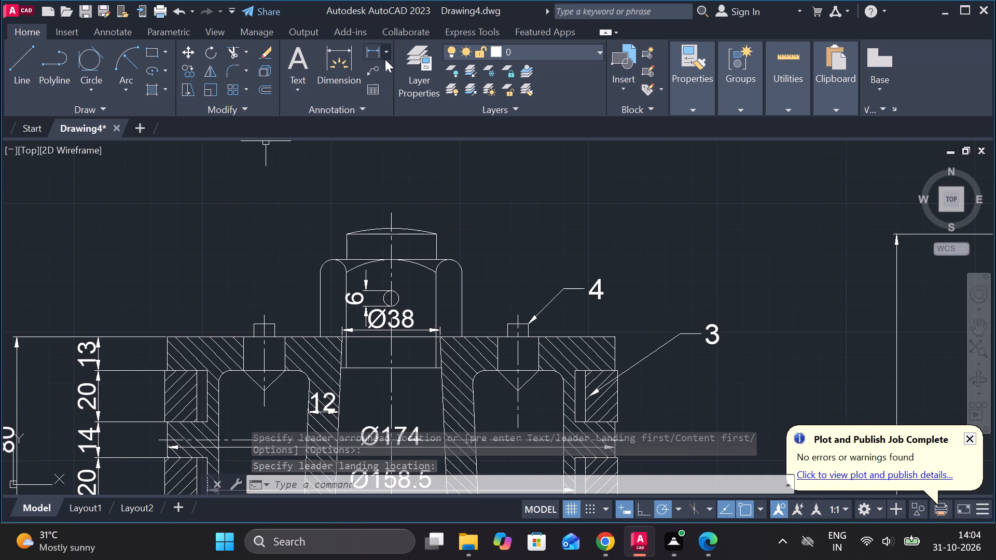
{"action": "left_click", "coordinate": [366, 71]}
{"action": "scroll", "coordinate": [344, 280], "scroll_direction": "up", "scroll_amount": 1}
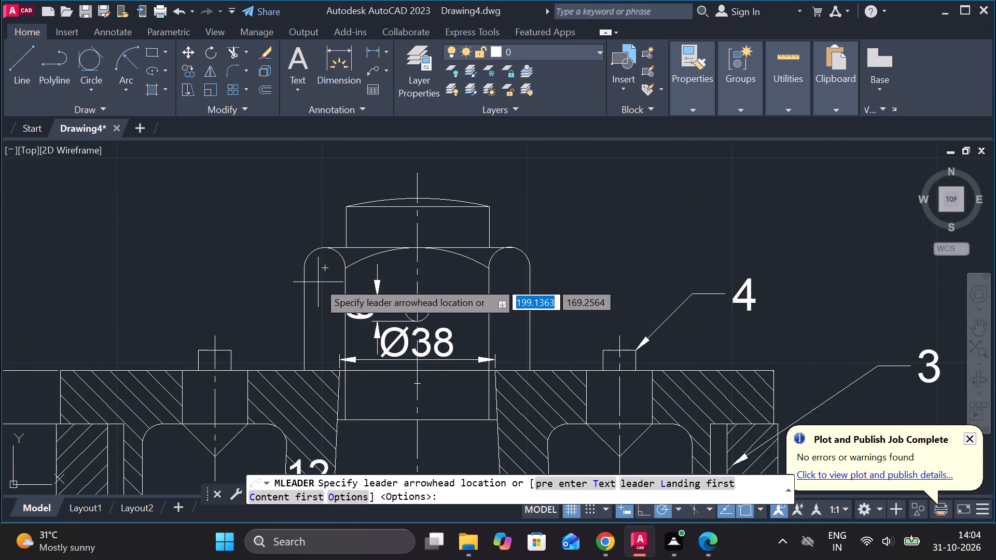
{"action": "left_click", "coordinate": [317, 277]}
{"action": "left_click", "coordinate": [273, 209]}
{"action": "middle_click_drag", "start_coordinate": [183, 229], "coordinate": [402, 225]}
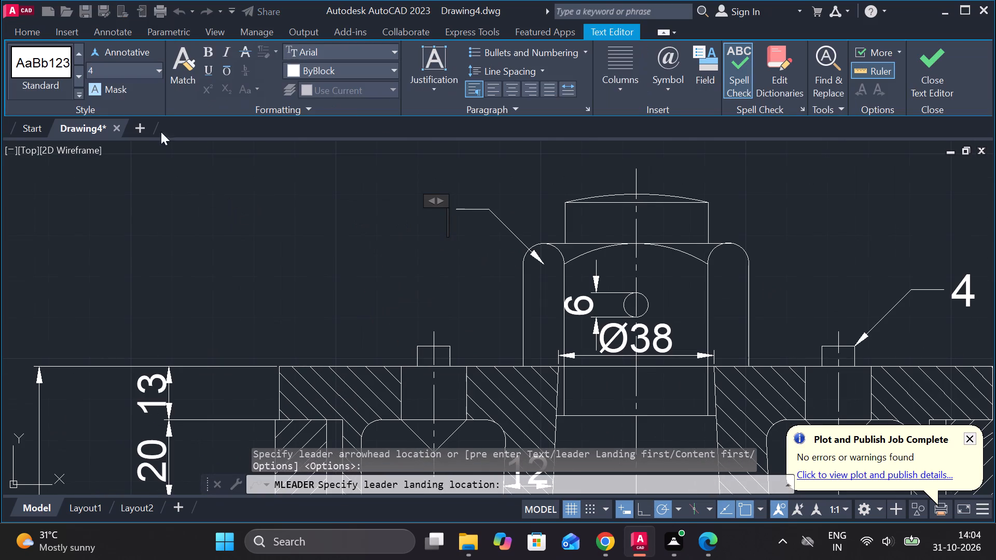
{"action": "left_click", "coordinate": [119, 68]}
{"action": "key", "text": "8"}
{"action": "key", "text": "Return"}
{"action": "key", "text": "6"}
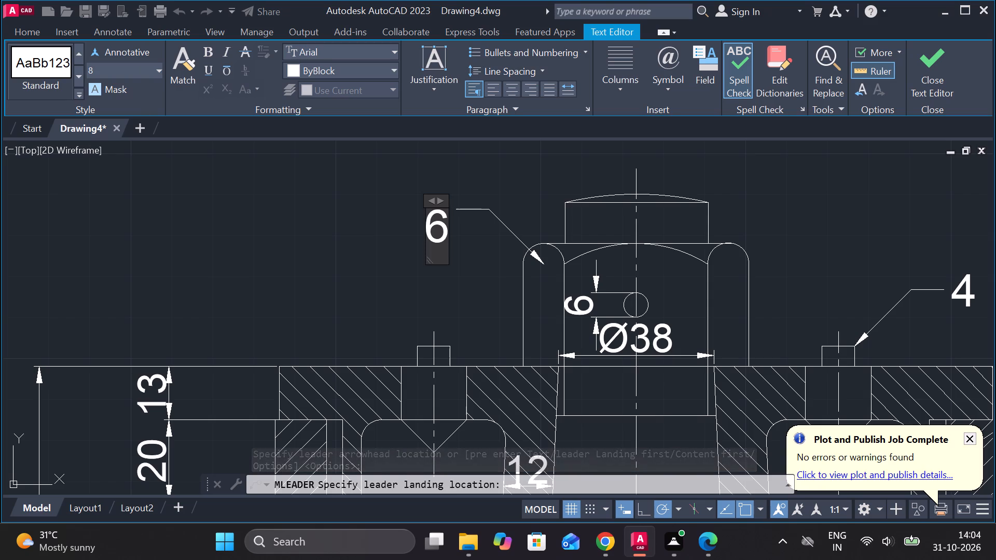
{"action": "left_click", "coordinate": [933, 74]}
Add a leader labelled 1, text height 8, to the hatched piston body near its top left-hand corner.
{"action": "scroll", "coordinate": [316, 302], "scroll_direction": "down", "scroll_amount": 1}
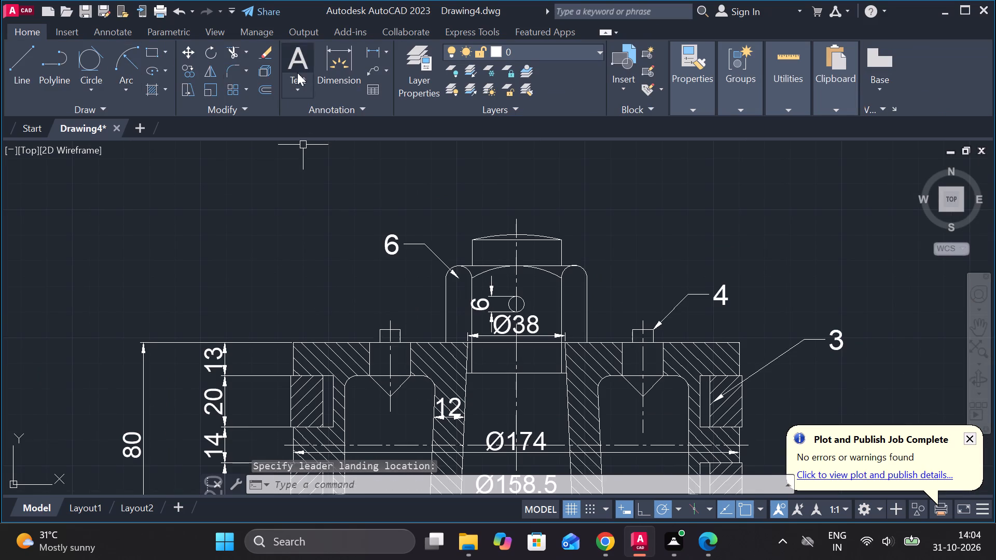
{"action": "left_click", "coordinate": [375, 68]}
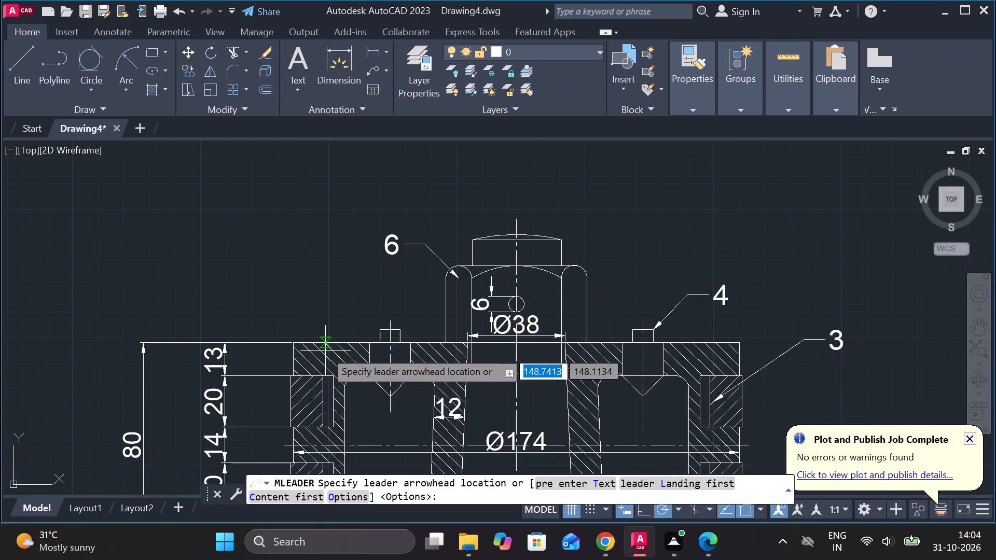
{"action": "left_click", "coordinate": [325, 351]}
{"action": "left_click", "coordinate": [289, 291]}
{"action": "middle_click_drag", "start_coordinate": [261, 331], "coordinate": [302, 306]}
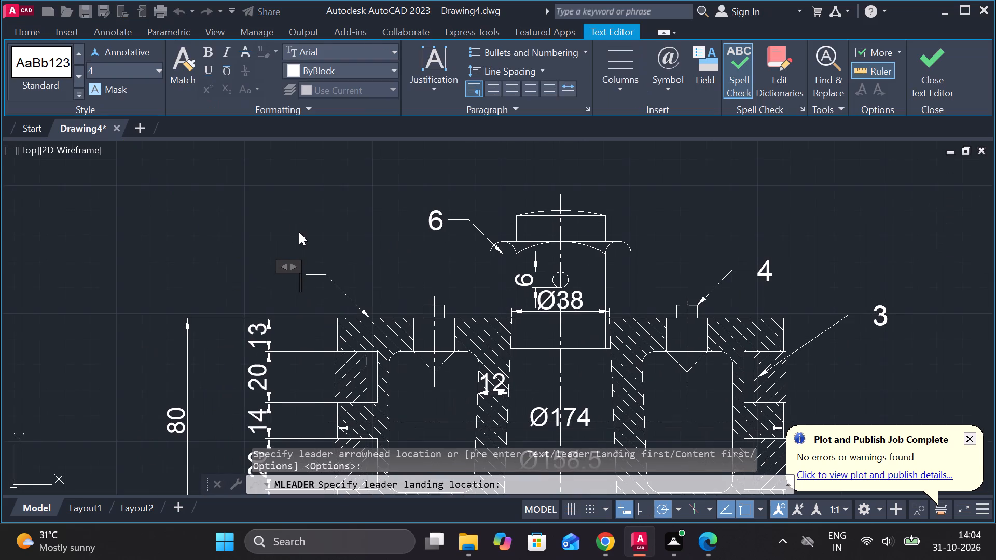
{"action": "left_click", "coordinate": [132, 76]}
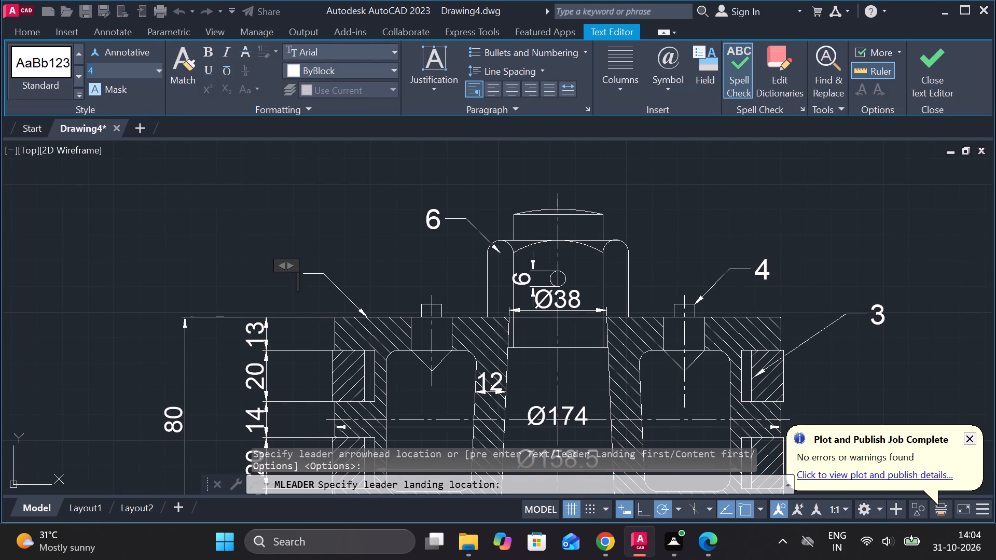
{"action": "key", "text": "8"}
{"action": "key", "text": "Return"}
{"action": "key", "text": "1"}
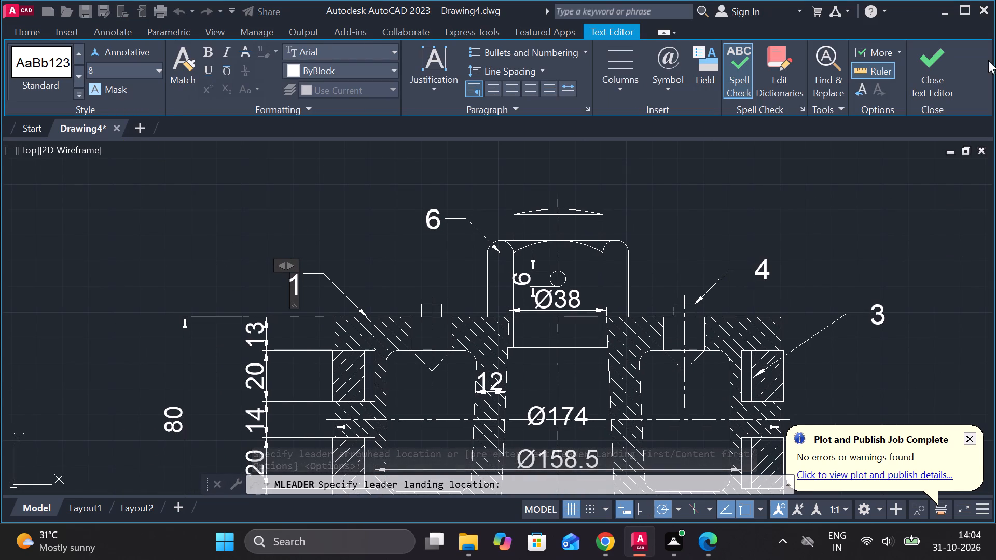
{"action": "left_click", "coordinate": [948, 76]}
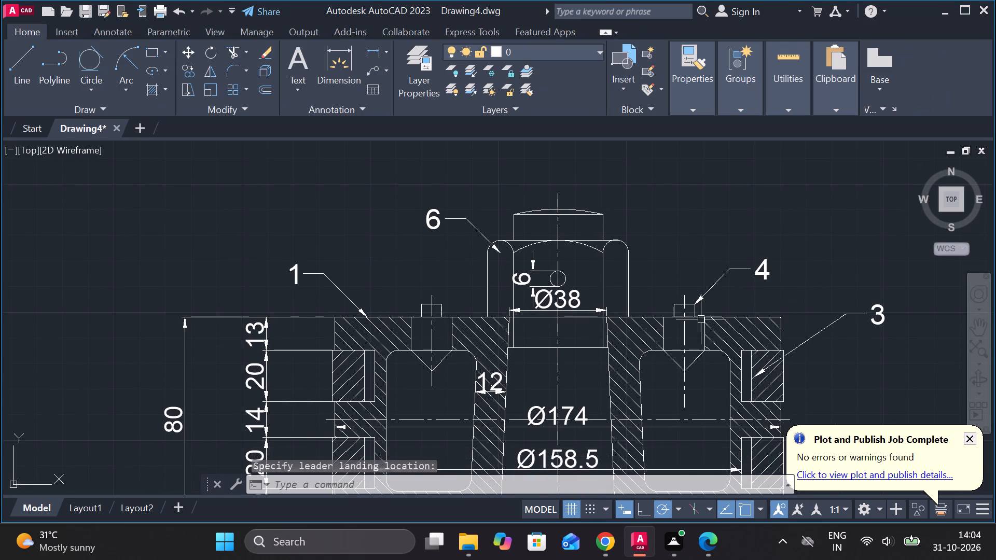
Add a leader labelled 2, text height 8, to the piston rod's left edge just below the piston.
{"action": "scroll", "coordinate": [701, 319], "scroll_direction": "down", "scroll_amount": 1}
{"action": "middle_click_drag", "start_coordinate": [623, 378], "coordinate": [560, 189]}
{"action": "left_click", "coordinate": [374, 69]}
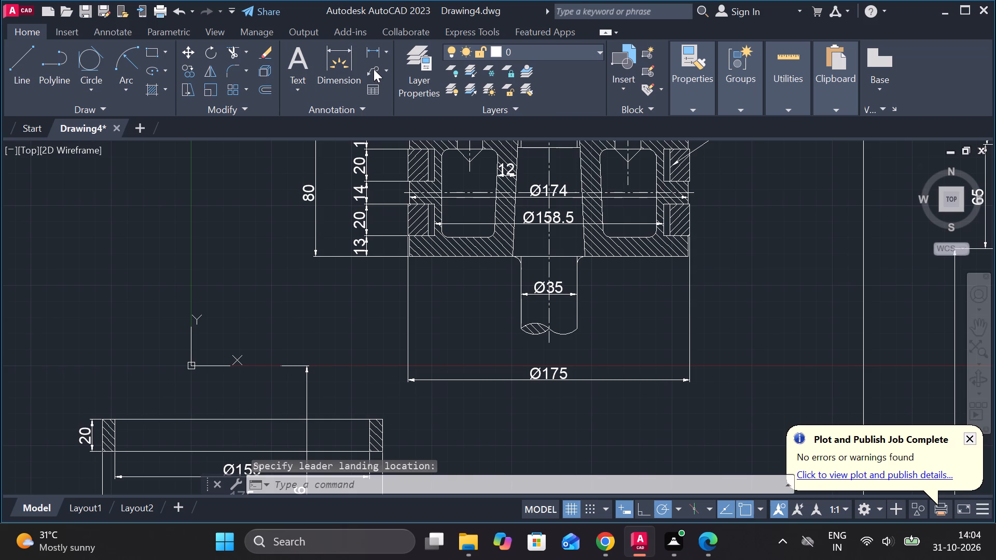
{"action": "scroll", "coordinate": [435, 308], "scroll_direction": "up", "scroll_amount": 1}
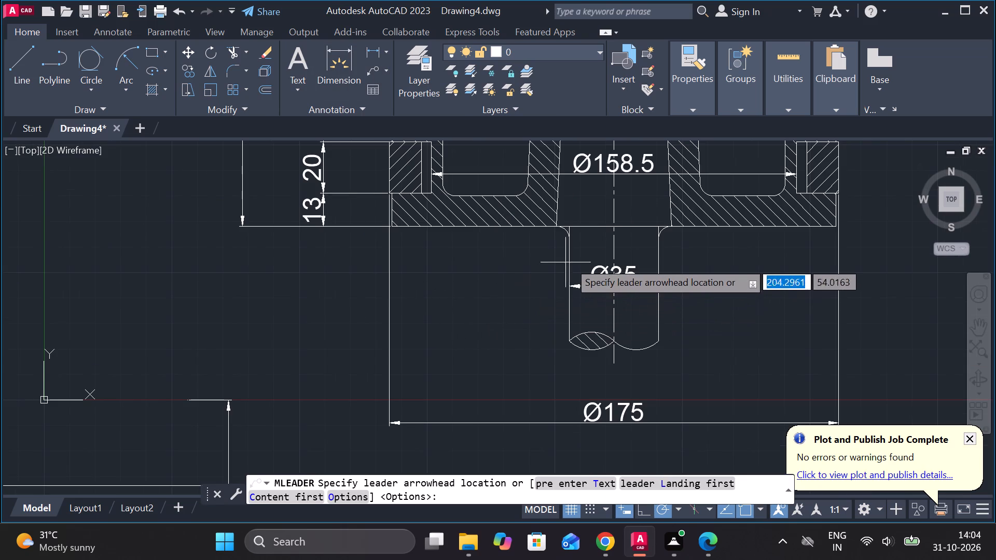
{"action": "left_click", "coordinate": [574, 259]}
{"action": "left_click", "coordinate": [508, 295]}
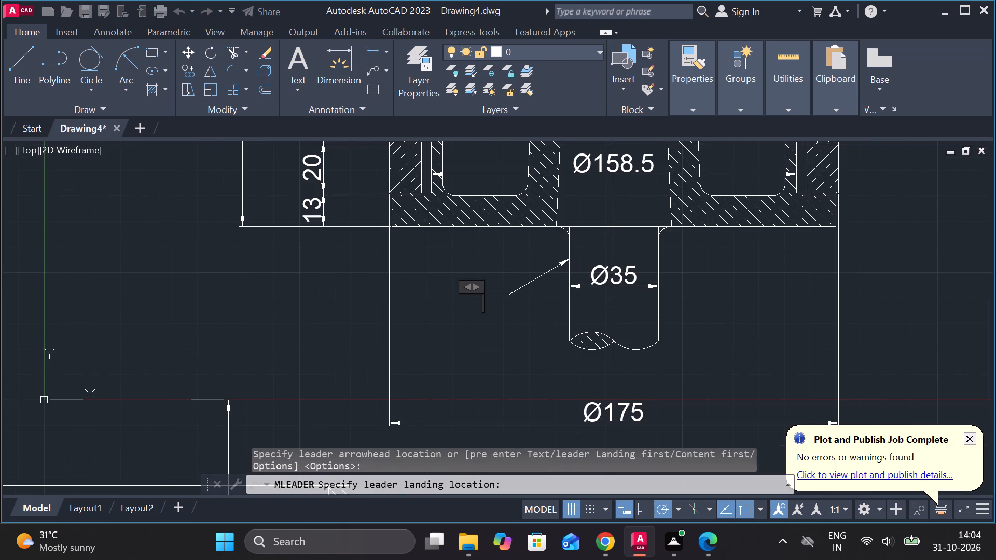
{"action": "left_click", "coordinate": [108, 68]}
{"action": "key", "text": "8"}
{"action": "key", "text": "Return"}
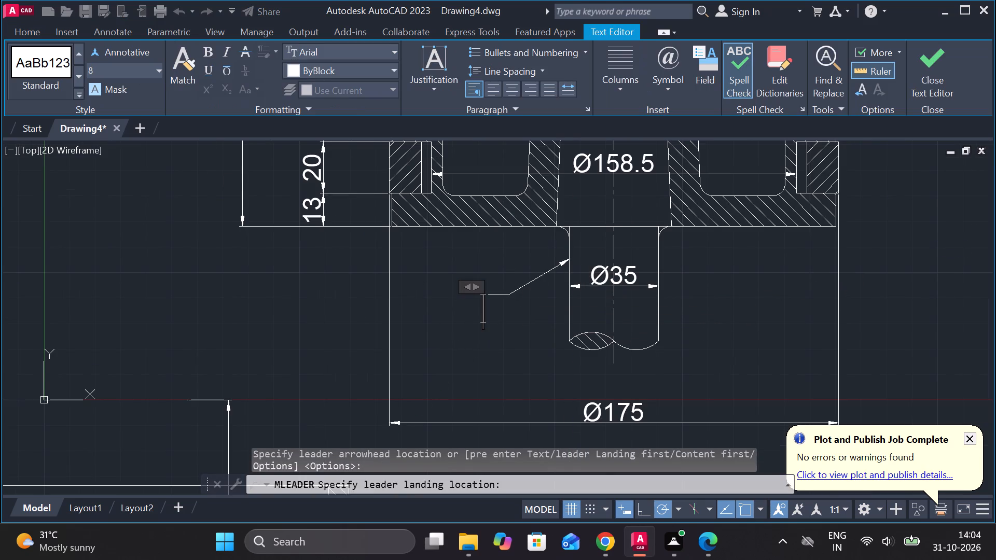
{"action": "key", "text": "2"}
{"action": "left_click", "coordinate": [946, 71]}
Stretch the lower end of the piston assembly's vertical centreline straight down, well past the separate cotter view.
{"action": "scroll", "coordinate": [777, 318], "scroll_direction": "down", "scroll_amount": 1}
{"action": "middle_click_drag", "start_coordinate": [758, 331], "coordinate": [679, 128]}
{"action": "scroll", "coordinate": [659, 222], "scroll_direction": "down", "scroll_amount": 1}
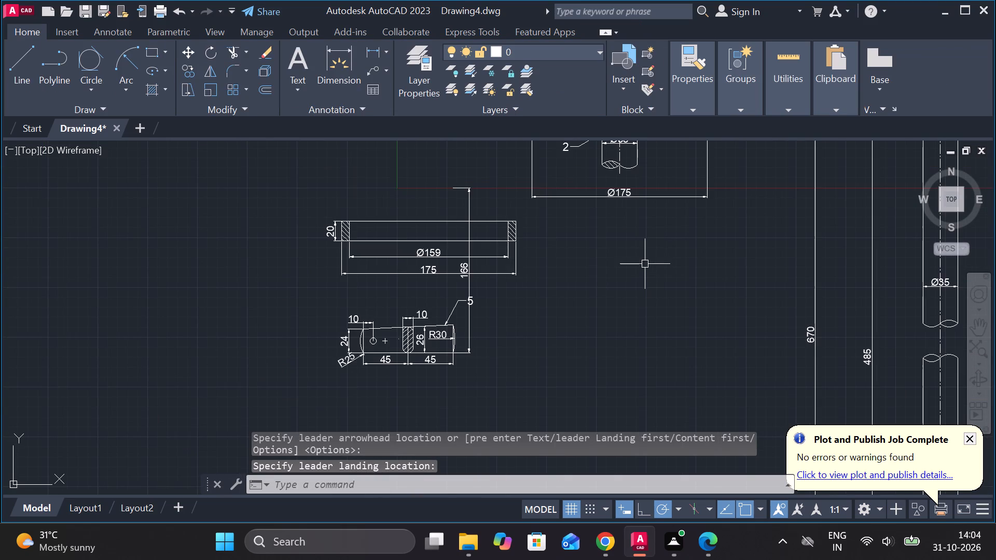
{"action": "middle_click_drag", "start_coordinate": [682, 194], "coordinate": [675, 248]}
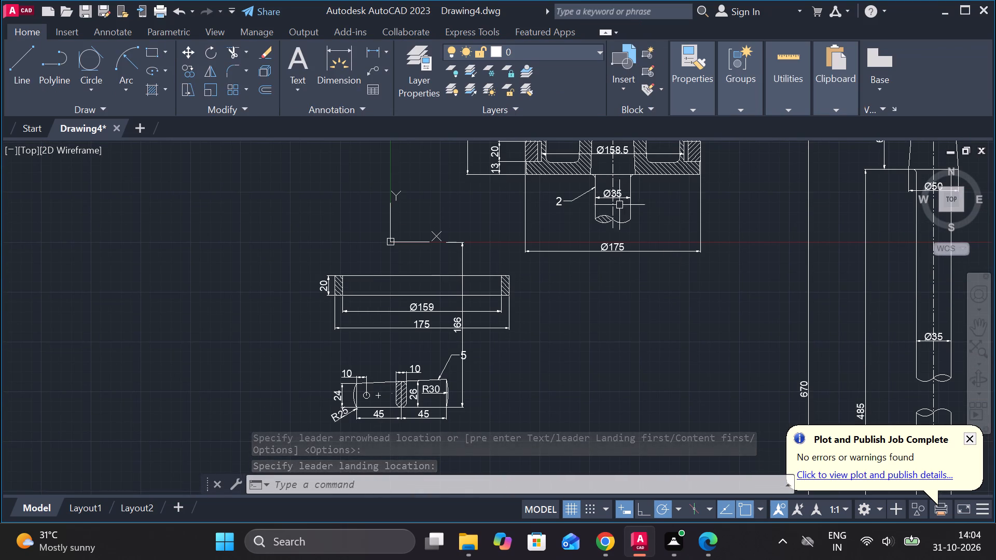
{"action": "left_click", "coordinate": [613, 206]}
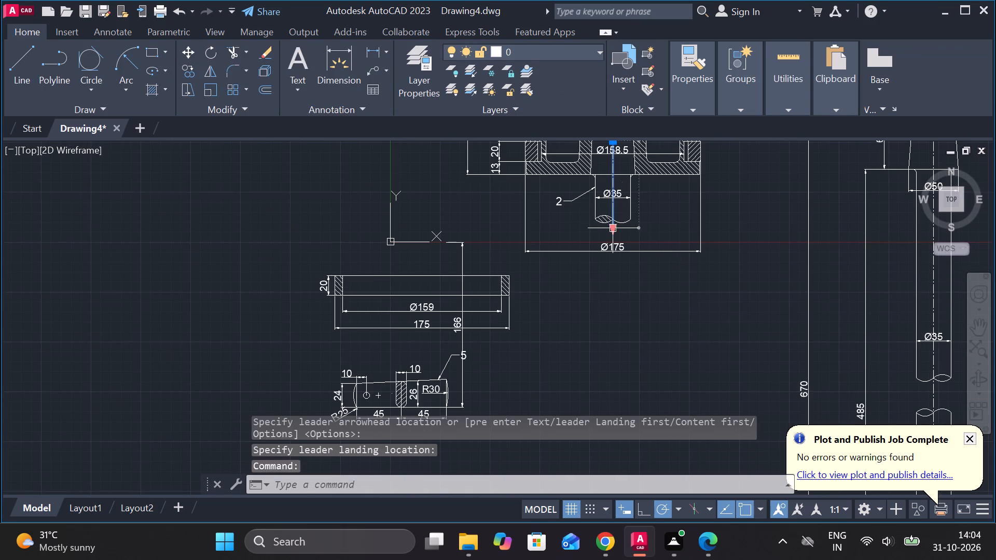
{"action": "left_click", "coordinate": [615, 229]}
{"action": "scroll", "coordinate": [611, 387], "scroll_direction": "down", "scroll_amount": 1}
{"action": "middle_click_drag", "start_coordinate": [617, 395], "coordinate": [615, 282]}
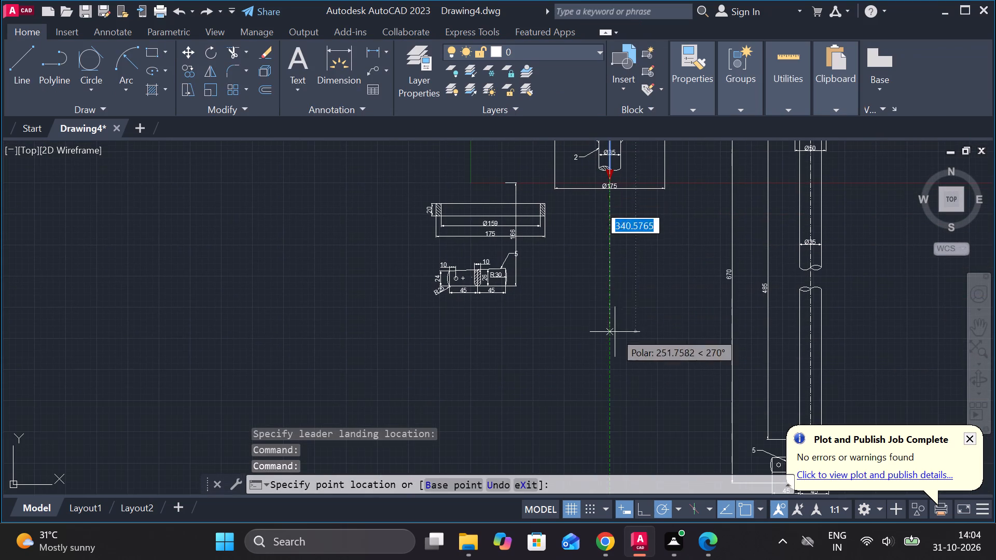
{"action": "left_click", "coordinate": [611, 369]}
{"action": "key", "text": "Escape"}
Draw a 175 mm diameter circle centred on the extended centreline, beside the separate cotter view.
{"action": "scroll", "coordinate": [647, 268], "scroll_direction": "up", "scroll_amount": 1}
{"action": "key", "text": "c"}
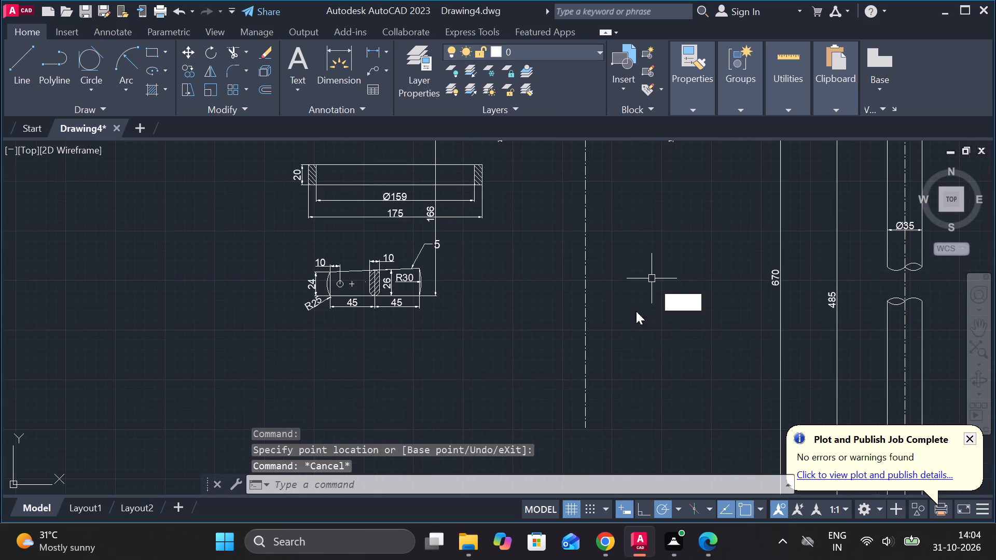
{"action": "key", "text": "space"}
{"action": "left_click", "coordinate": [585, 307]}
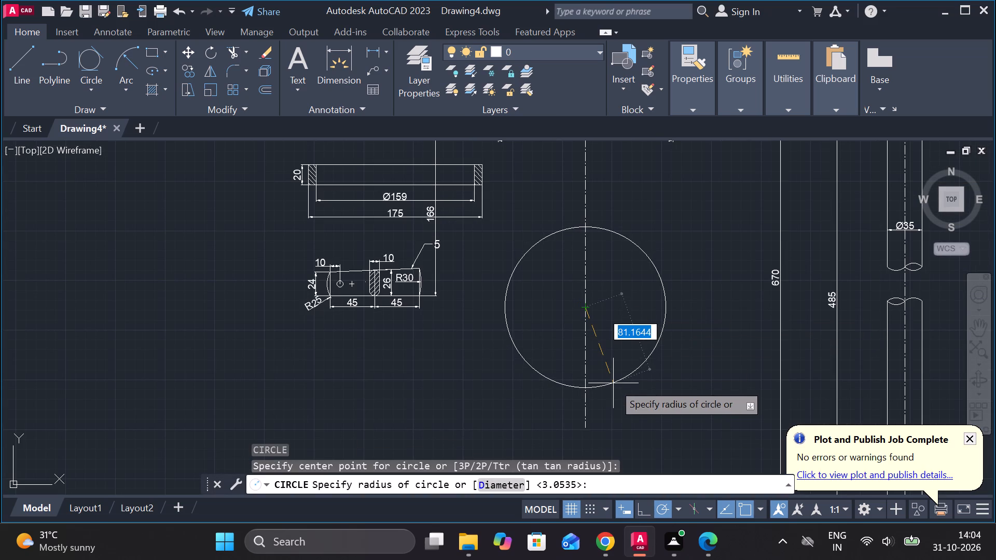
{"action": "type", "text": "D"}
{"action": "key", "text": "space"}
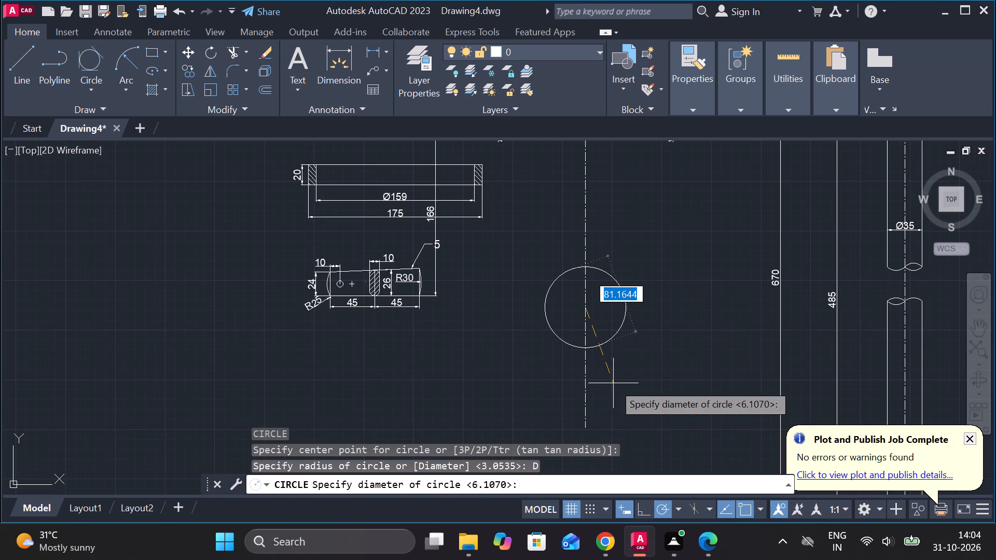
{"action": "key", "text": "1"}
{"action": "type", "text": "75"}
{"action": "key", "text": "Return"}
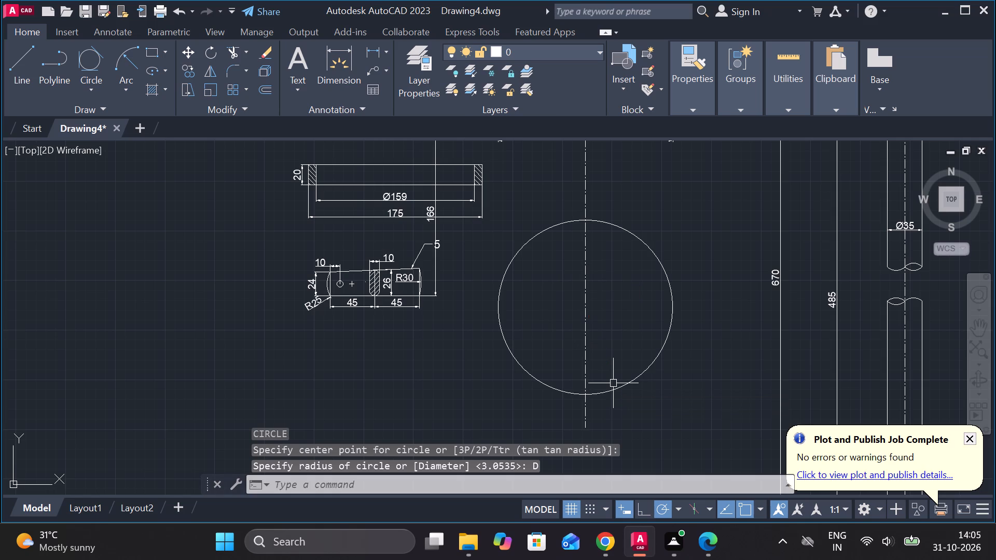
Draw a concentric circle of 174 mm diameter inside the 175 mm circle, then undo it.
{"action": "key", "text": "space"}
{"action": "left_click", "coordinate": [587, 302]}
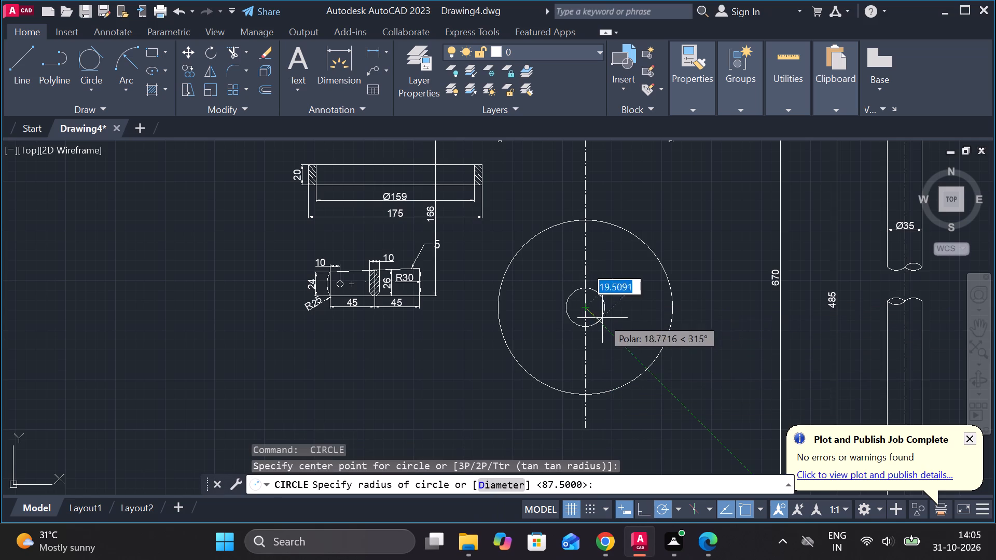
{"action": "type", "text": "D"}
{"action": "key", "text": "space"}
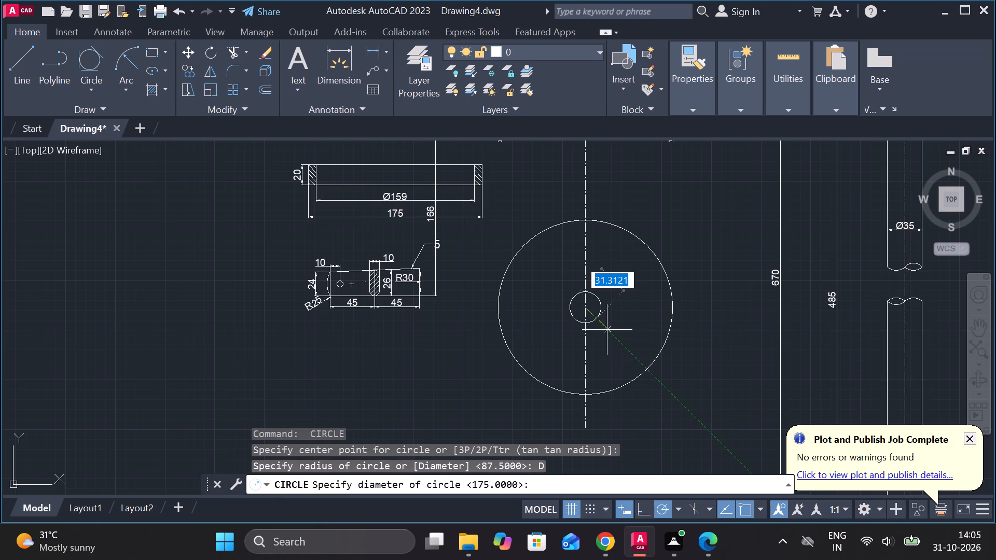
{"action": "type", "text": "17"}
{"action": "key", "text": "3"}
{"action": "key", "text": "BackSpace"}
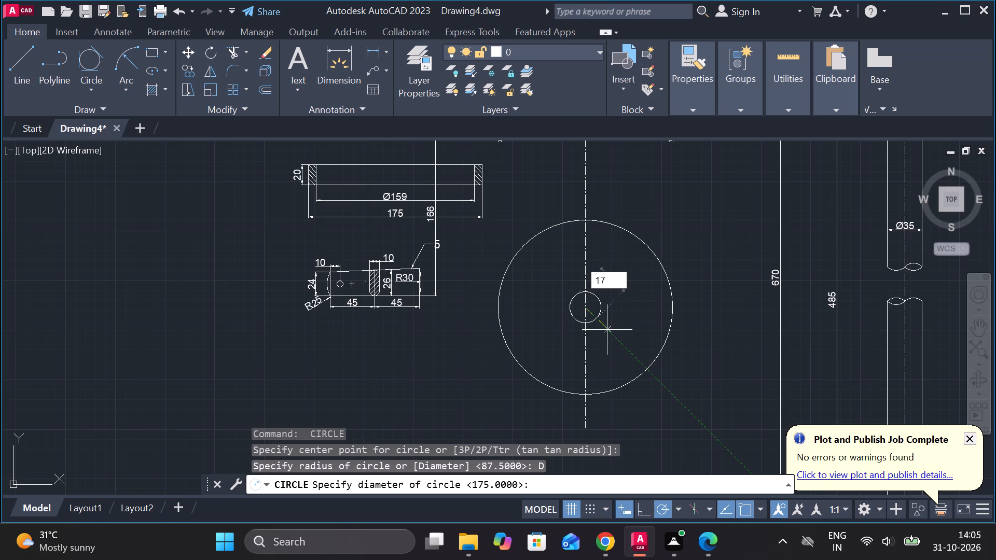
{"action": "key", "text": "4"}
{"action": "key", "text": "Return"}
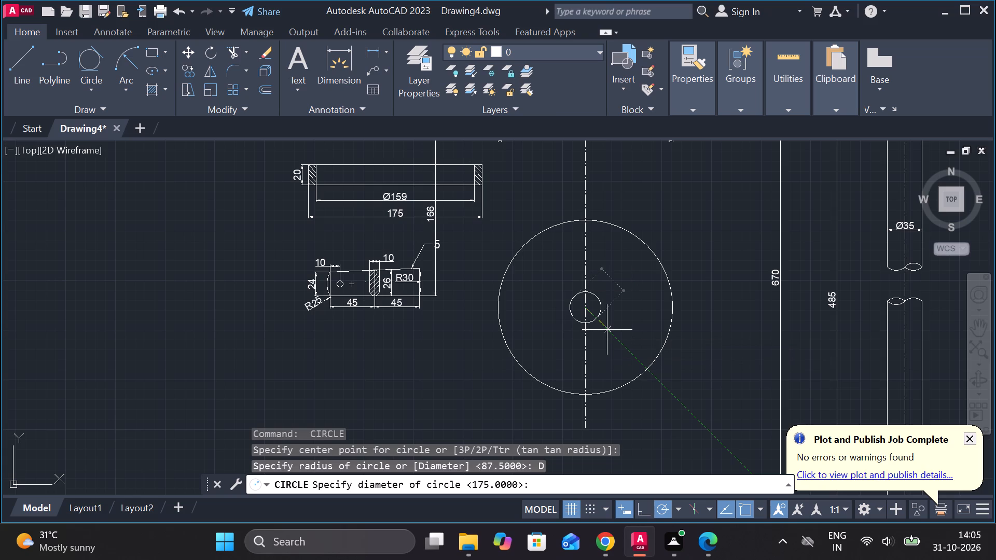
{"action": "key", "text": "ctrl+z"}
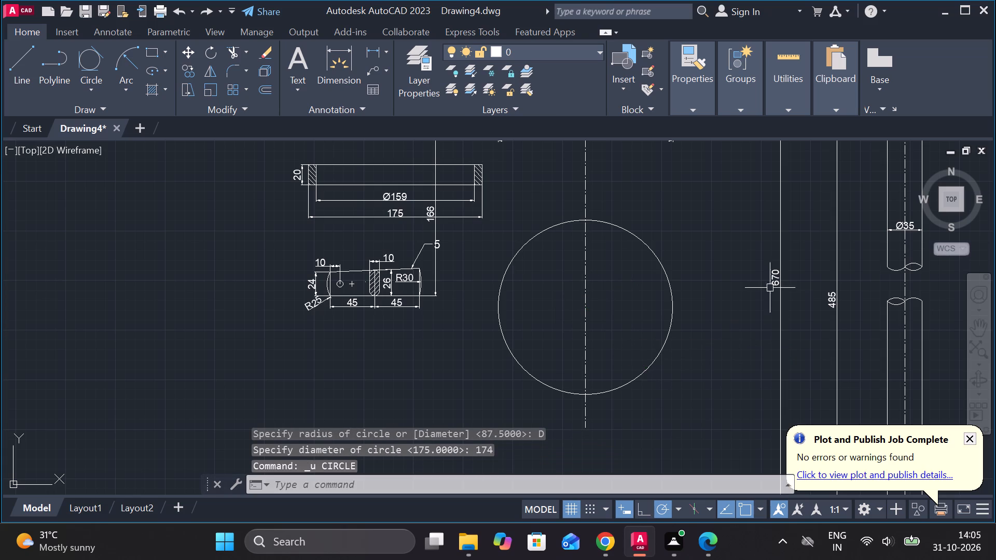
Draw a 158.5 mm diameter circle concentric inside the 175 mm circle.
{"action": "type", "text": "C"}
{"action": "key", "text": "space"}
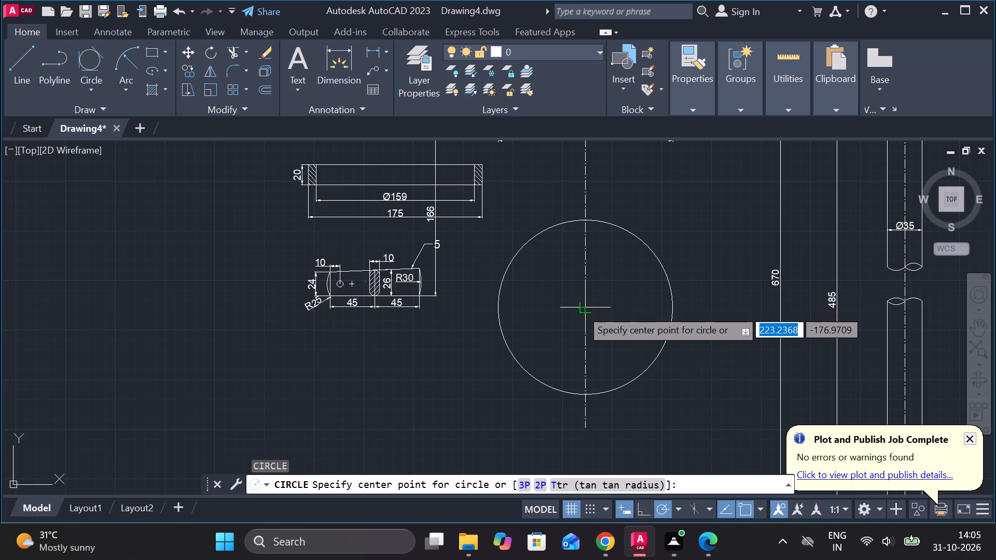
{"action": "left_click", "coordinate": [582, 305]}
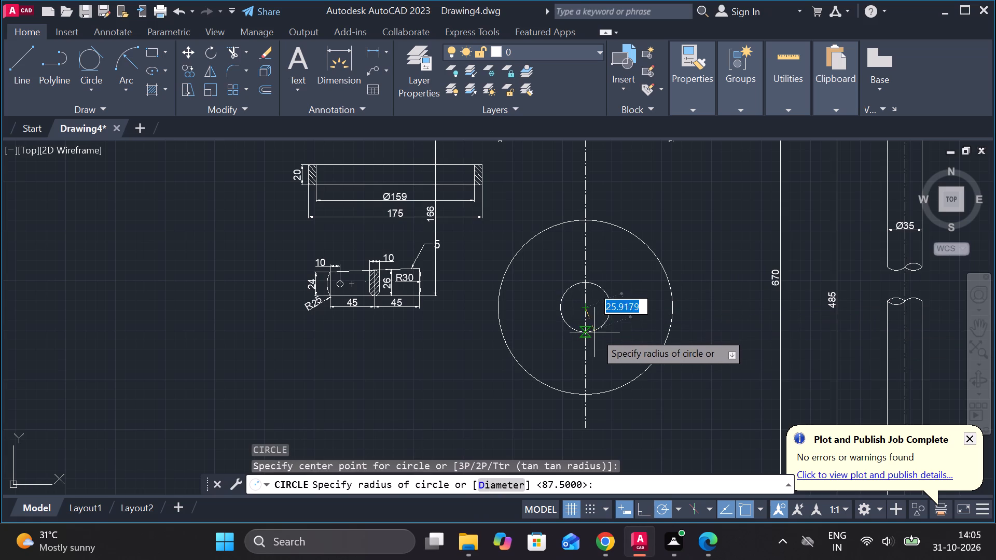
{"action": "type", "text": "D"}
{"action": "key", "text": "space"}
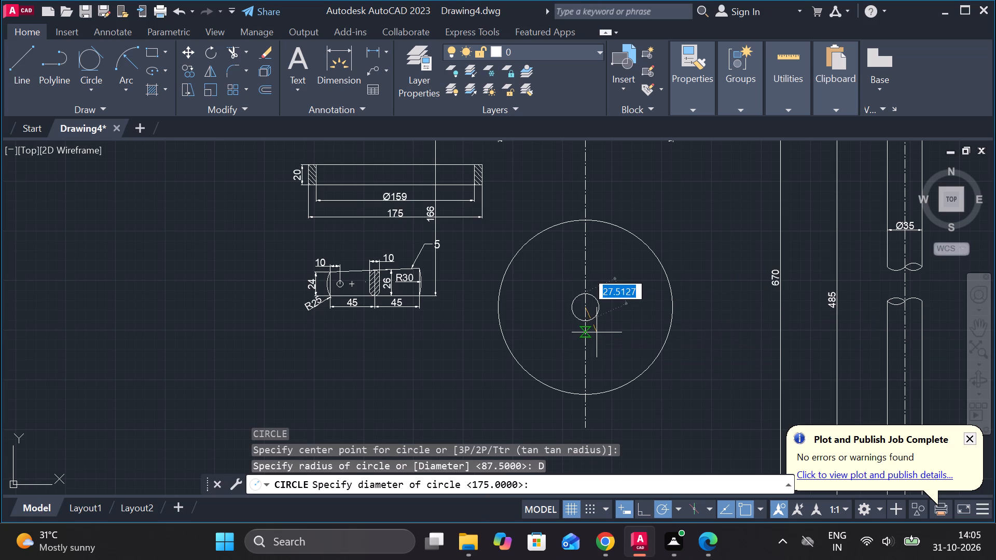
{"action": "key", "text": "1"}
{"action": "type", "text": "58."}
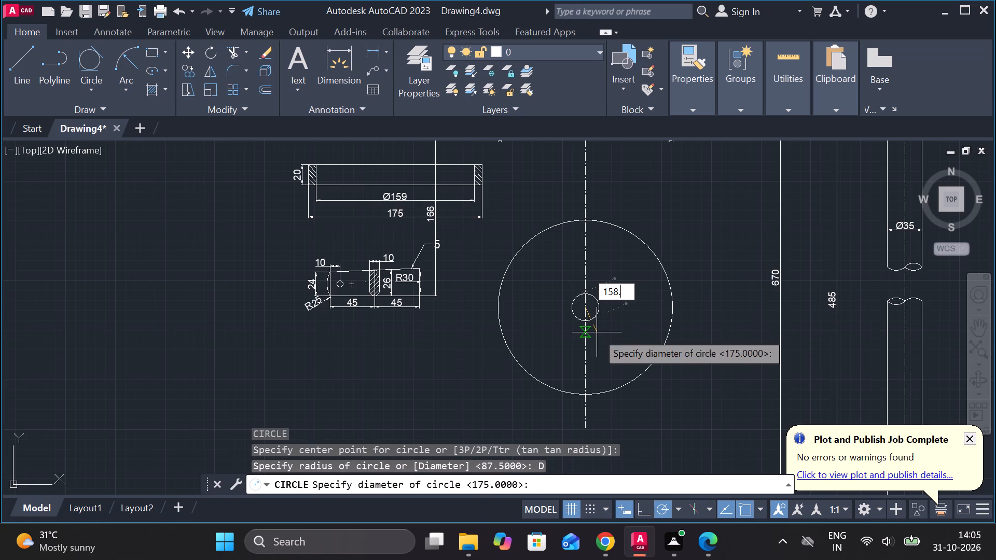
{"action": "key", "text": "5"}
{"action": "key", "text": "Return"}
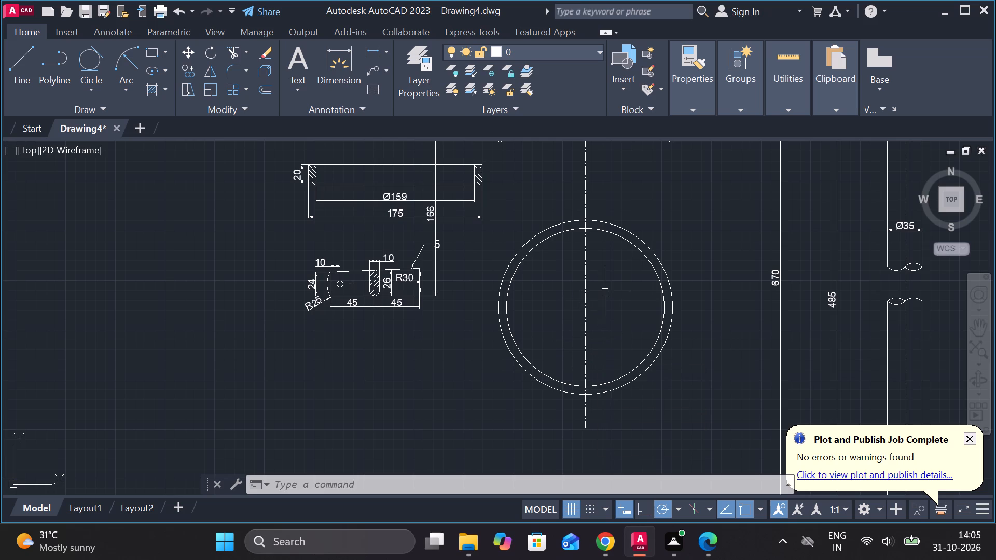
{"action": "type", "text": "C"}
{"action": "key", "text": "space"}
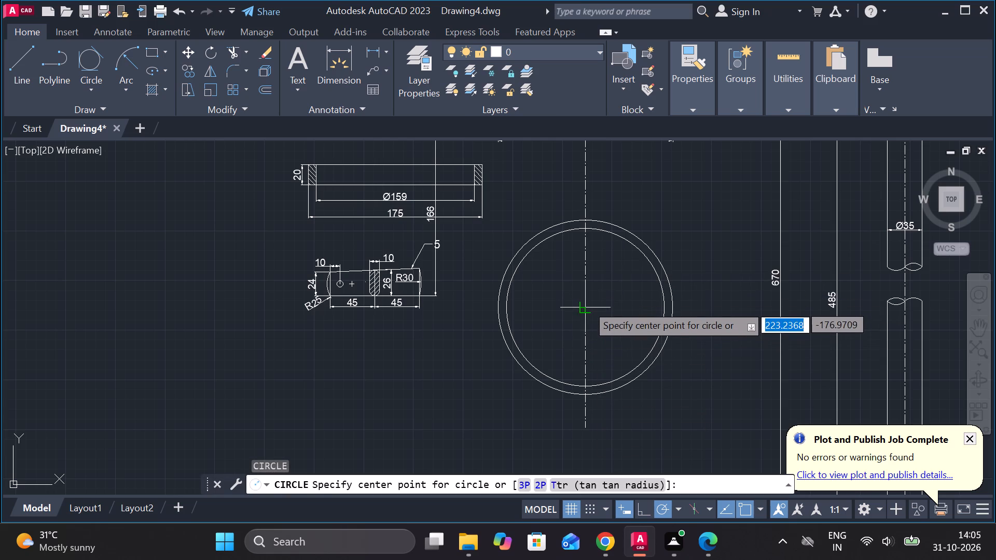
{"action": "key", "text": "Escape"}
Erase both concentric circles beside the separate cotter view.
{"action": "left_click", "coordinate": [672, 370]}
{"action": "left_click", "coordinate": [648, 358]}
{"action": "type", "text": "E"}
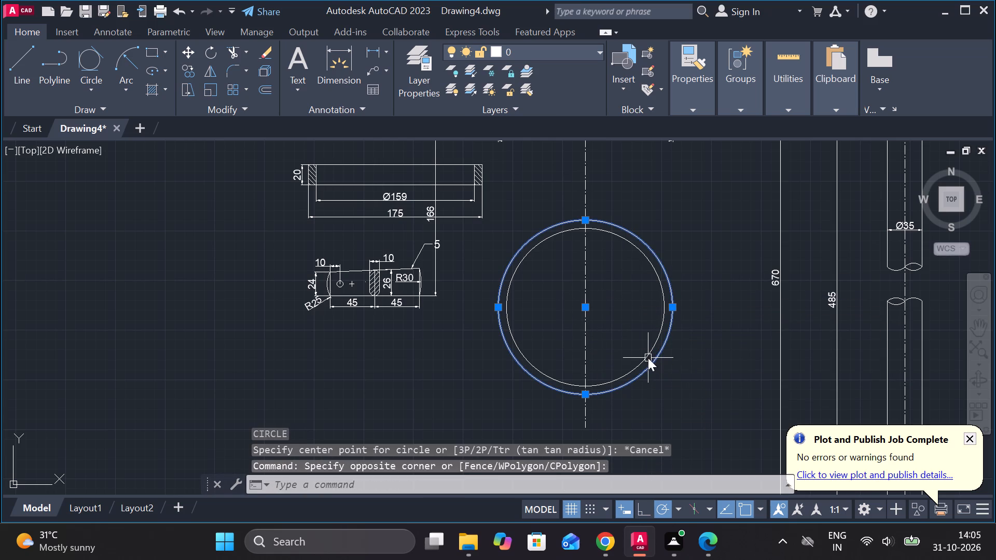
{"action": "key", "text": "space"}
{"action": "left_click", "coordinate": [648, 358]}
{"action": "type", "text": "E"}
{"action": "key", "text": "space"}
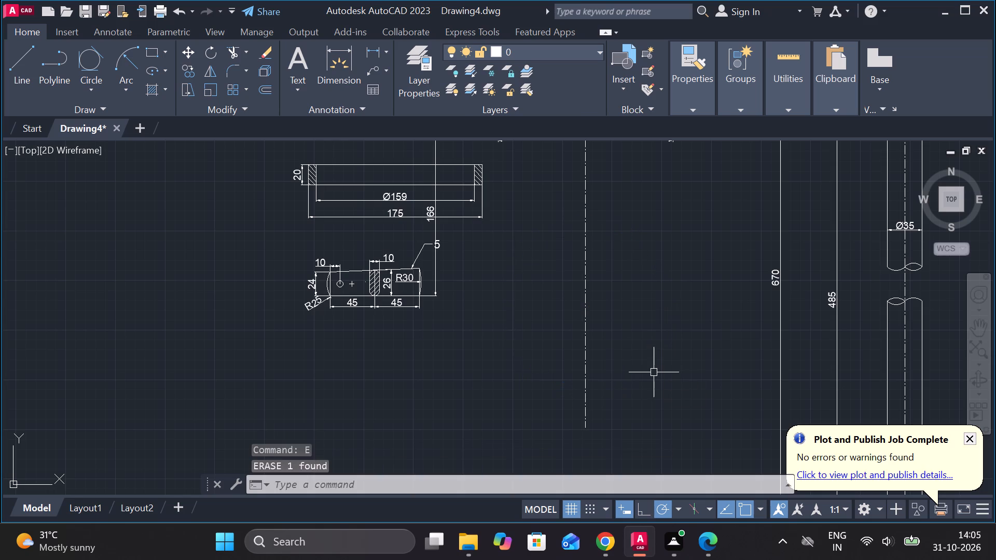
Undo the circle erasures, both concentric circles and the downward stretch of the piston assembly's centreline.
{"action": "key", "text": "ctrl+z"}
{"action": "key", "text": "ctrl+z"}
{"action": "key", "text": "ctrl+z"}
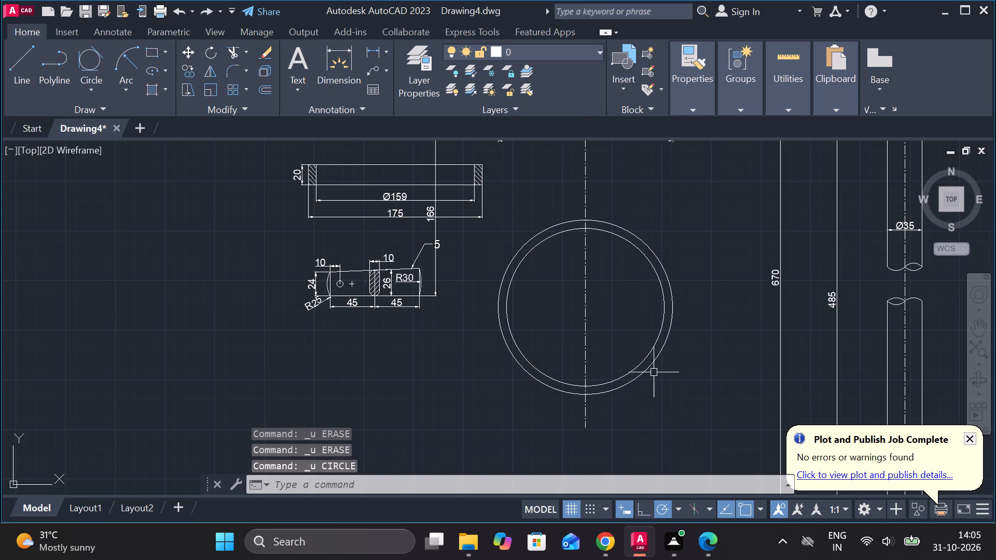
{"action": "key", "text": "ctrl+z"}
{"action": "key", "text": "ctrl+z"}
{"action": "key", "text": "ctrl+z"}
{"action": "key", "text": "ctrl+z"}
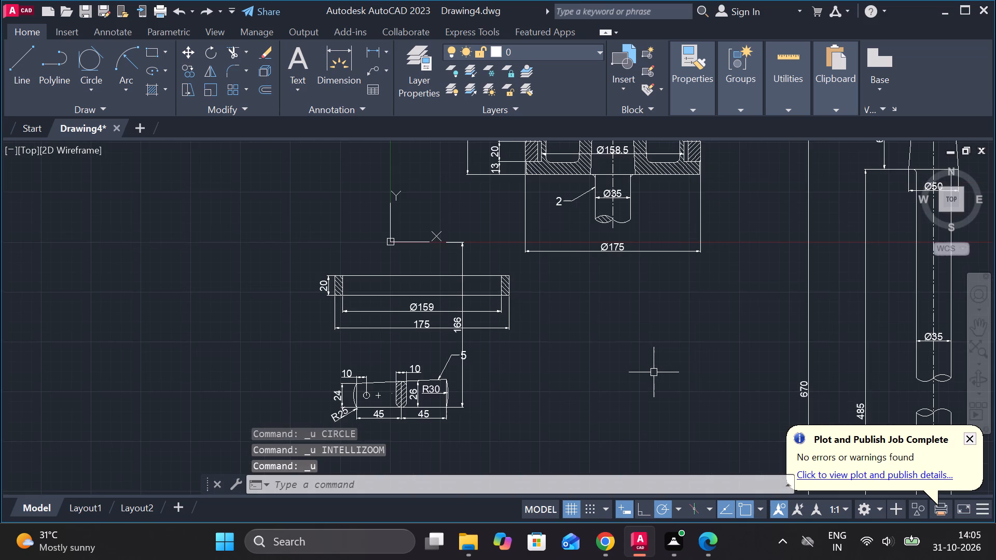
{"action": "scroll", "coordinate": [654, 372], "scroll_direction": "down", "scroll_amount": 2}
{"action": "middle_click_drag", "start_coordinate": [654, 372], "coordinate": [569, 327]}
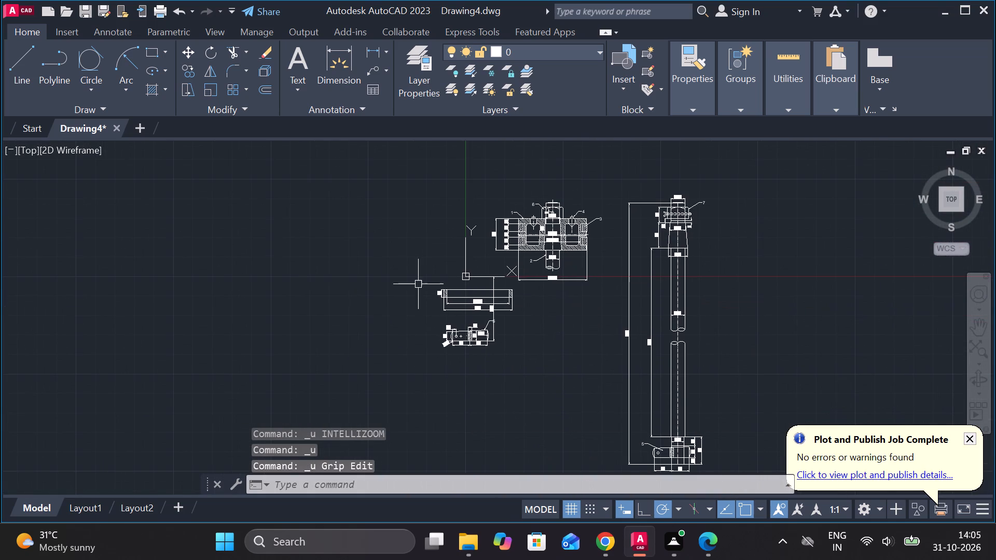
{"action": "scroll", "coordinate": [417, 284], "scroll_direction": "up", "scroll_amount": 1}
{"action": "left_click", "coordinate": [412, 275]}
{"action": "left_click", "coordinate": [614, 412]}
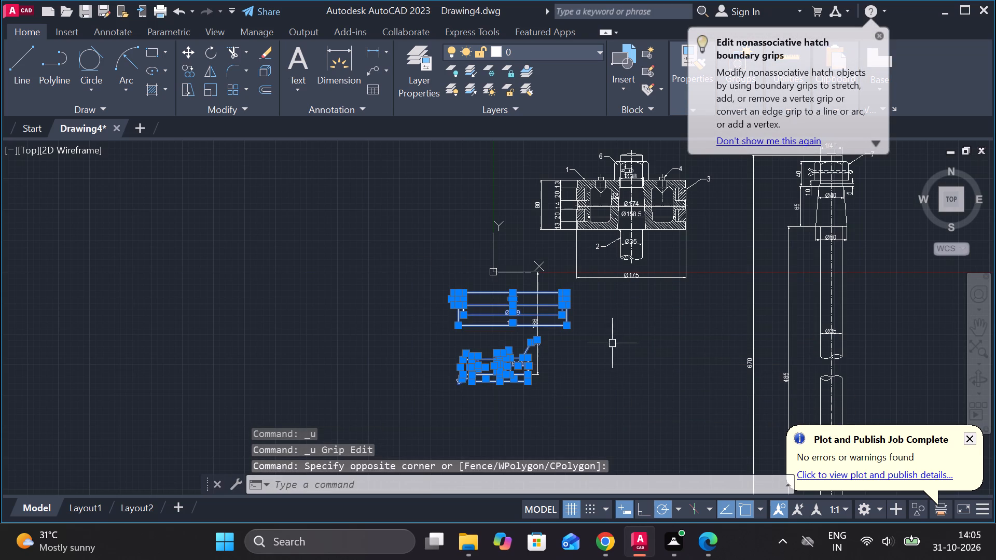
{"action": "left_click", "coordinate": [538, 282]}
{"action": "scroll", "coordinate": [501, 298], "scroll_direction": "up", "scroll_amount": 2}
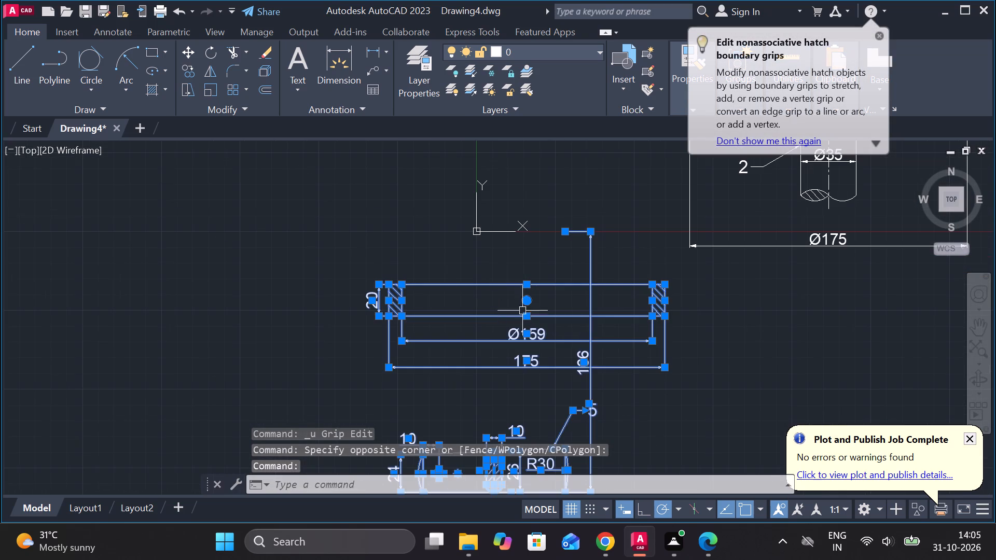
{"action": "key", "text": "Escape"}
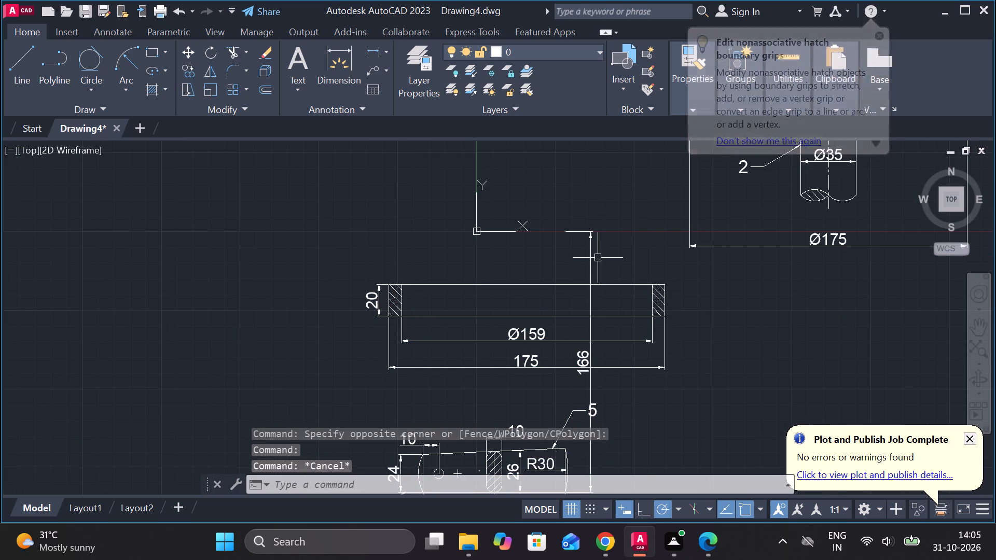
Erase the stray vertical 166 dimension running past the separate ring and cotter views.
{"action": "left_click", "coordinate": [592, 257]}
{"action": "type", "text": "E"}
{"action": "key", "text": "space"}
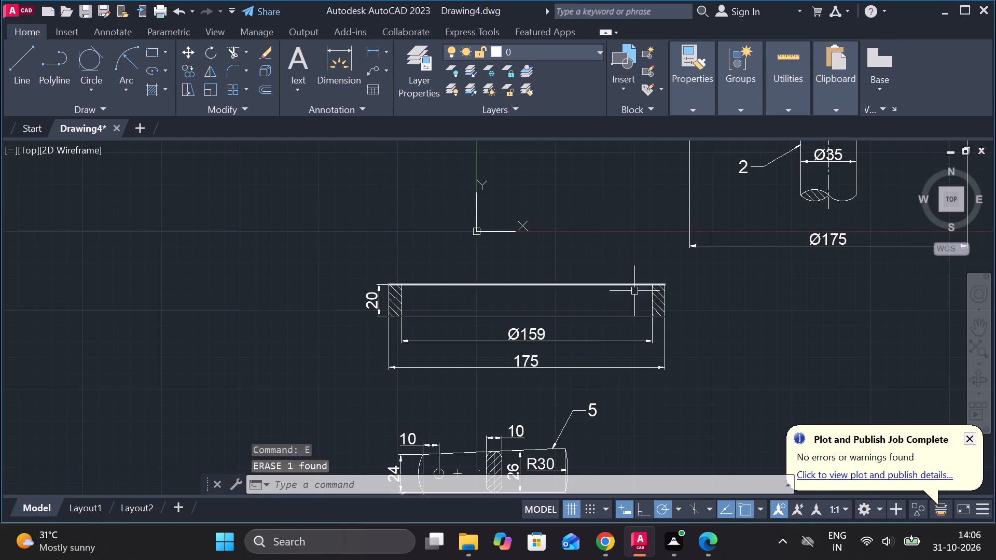
Add a vertical linear dimension for the height of the cotter view's taller end, just outside the R30 arc.
{"action": "scroll", "coordinate": [638, 296], "scroll_direction": "down", "scroll_amount": 2}
{"action": "scroll", "coordinate": [610, 337], "scroll_direction": "up", "scroll_amount": 1}
{"action": "scroll", "coordinate": [631, 378], "scroll_direction": "up", "scroll_amount": 2}
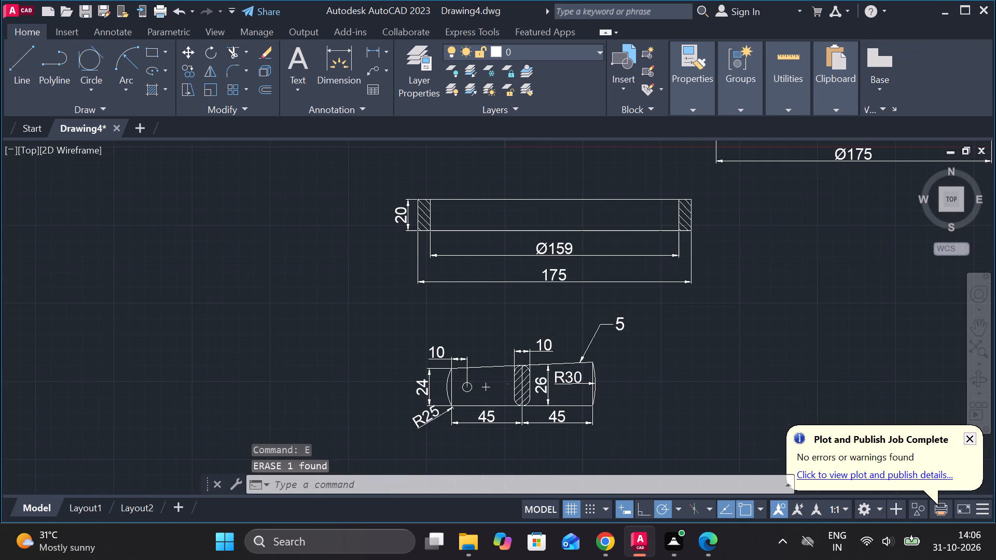
{"action": "middle_click_drag", "start_coordinate": [631, 378], "coordinate": [589, 377]}
{"action": "left_click", "coordinate": [373, 56]}
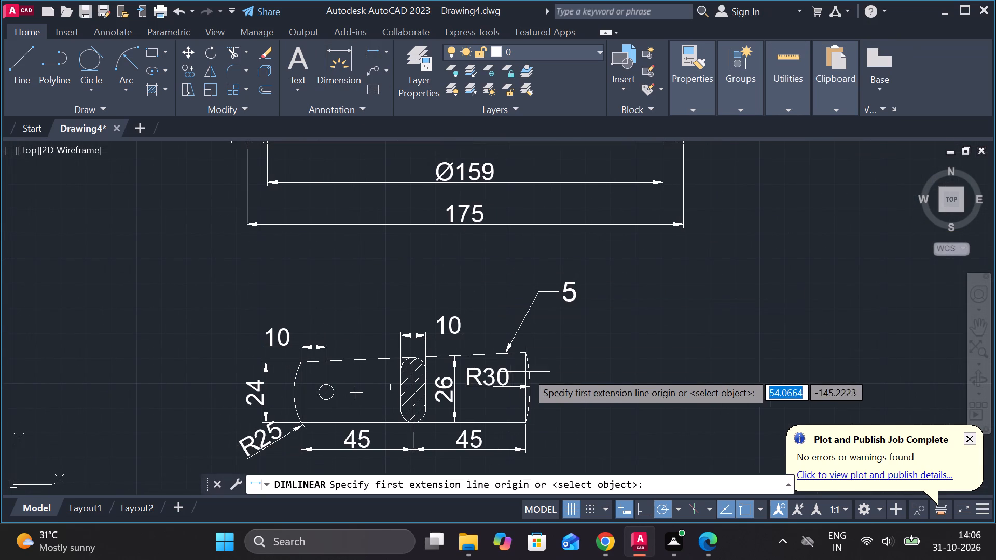
{"action": "left_click", "coordinate": [528, 358]}
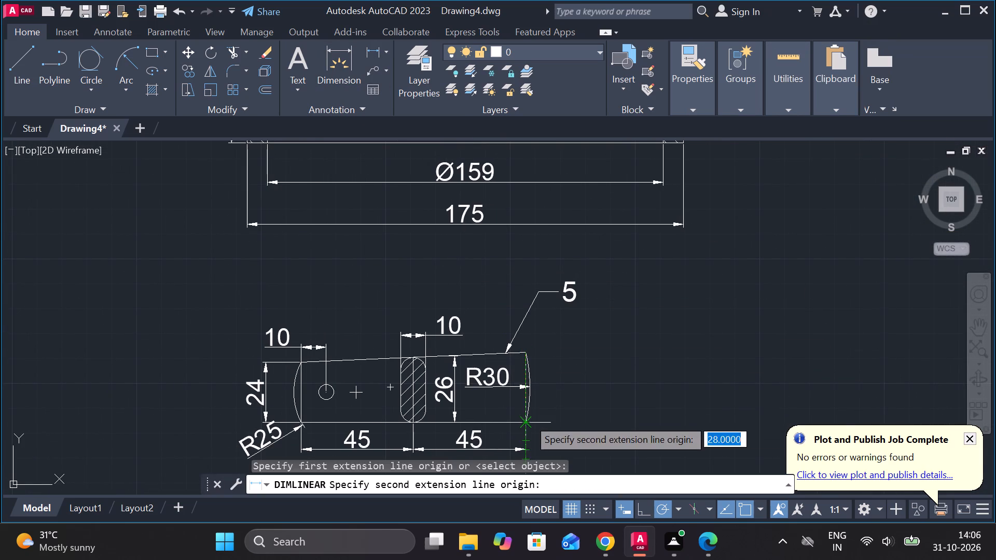
{"action": "left_click", "coordinate": [528, 418]}
{"action": "left_click", "coordinate": [564, 413]}
{"action": "scroll", "coordinate": [661, 395], "scroll_direction": "down", "scroll_amount": 1}
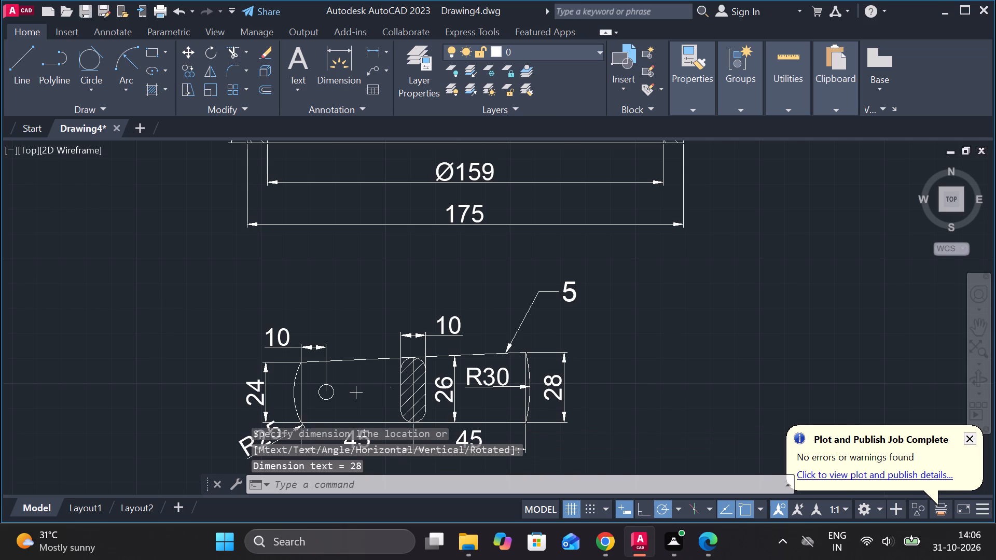
{"action": "scroll", "coordinate": [661, 395], "scroll_direction": "down", "scroll_amount": 1}
{"action": "key", "text": "Escape"}
Move the separate ring and cotter views, with their dimensions and label, to directly beneath the piston assembly.
{"action": "left_click", "coordinate": [445, 251]}
{"action": "middle_click_drag", "start_coordinate": [696, 440], "coordinate": [665, 436]}
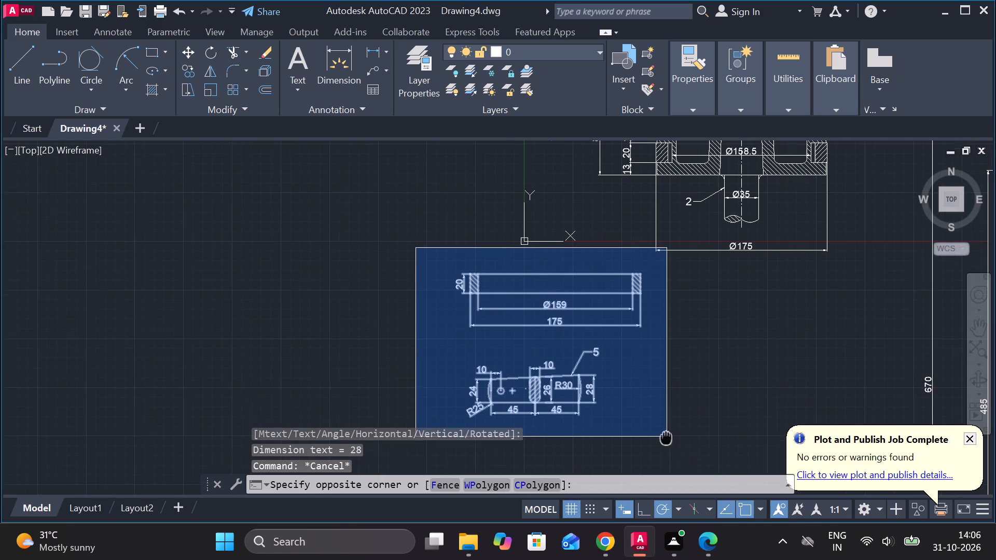
{"action": "middle_click_drag", "start_coordinate": [665, 436], "coordinate": [665, 435]}
{"action": "left_click", "coordinate": [641, 433]}
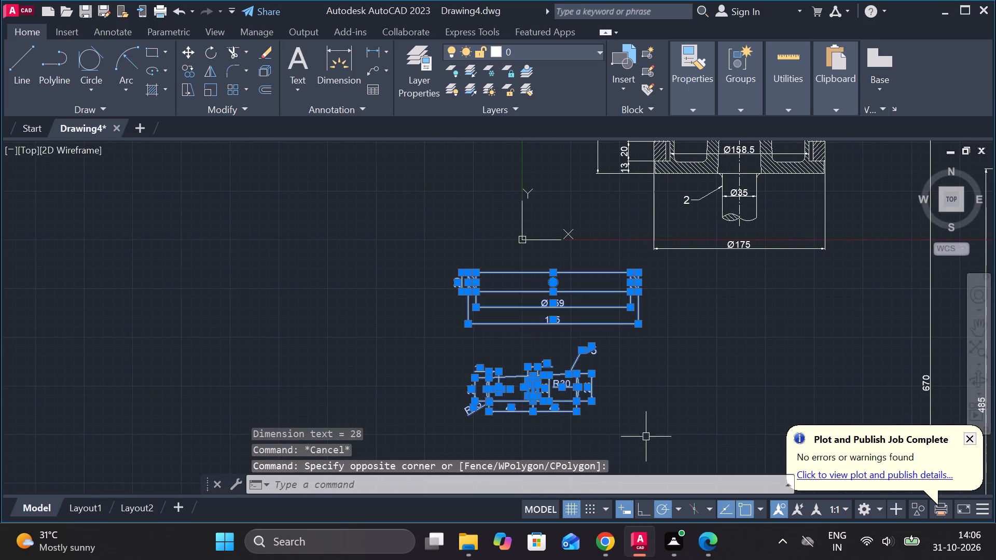
{"action": "key", "text": "m"}
{"action": "key", "text": "Return"}
{"action": "left_click", "coordinate": [651, 415]}
{"action": "middle_click_drag", "start_coordinate": [654, 405], "coordinate": [597, 359]}
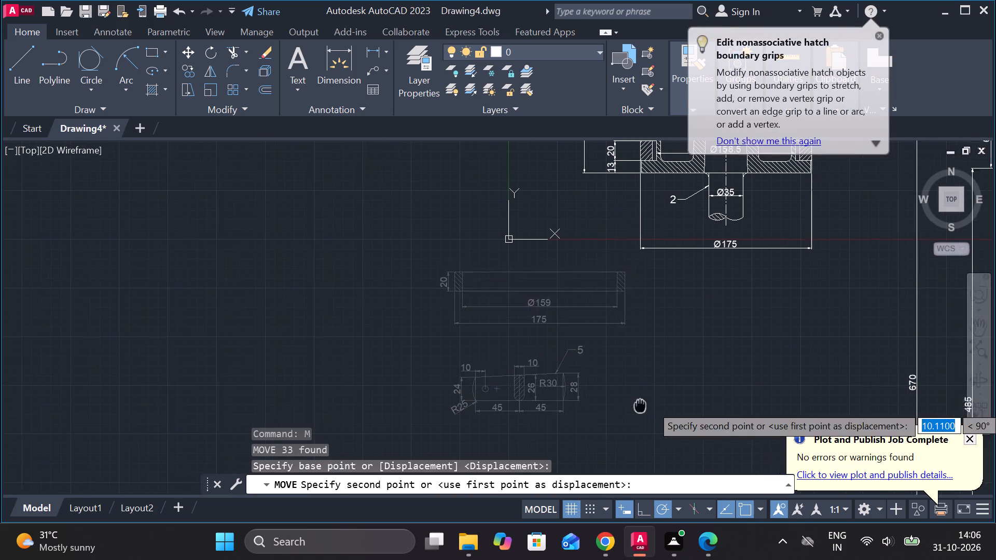
{"action": "middle_click_drag", "start_coordinate": [597, 359], "coordinate": [565, 278]}
{"action": "left_click", "coordinate": [769, 349]}
{"action": "scroll", "coordinate": [769, 348], "scroll_direction": "down", "scroll_amount": 2}
{"action": "middle_click_drag", "start_coordinate": [763, 358], "coordinate": [758, 358]}
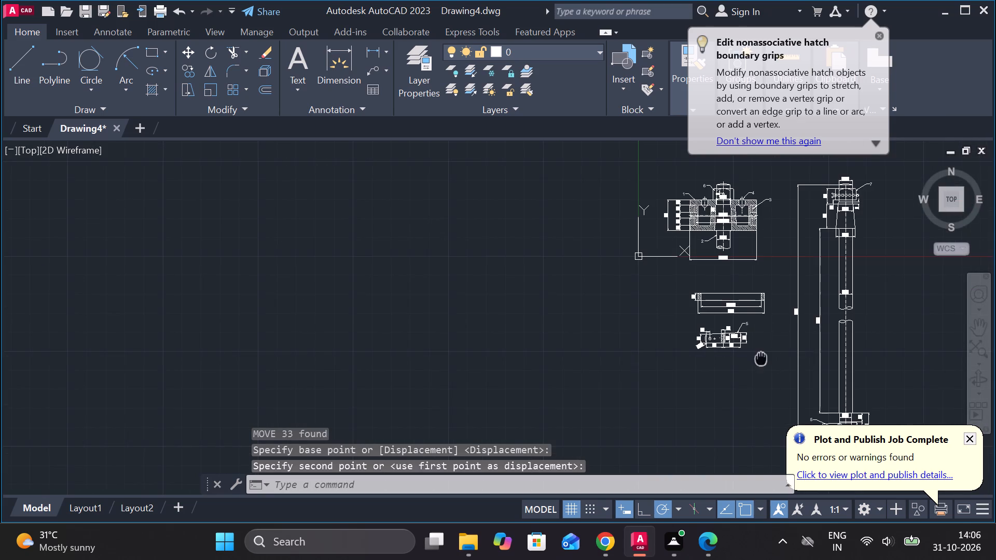
{"action": "middle_click_drag", "start_coordinate": [758, 358], "coordinate": [511, 346]}
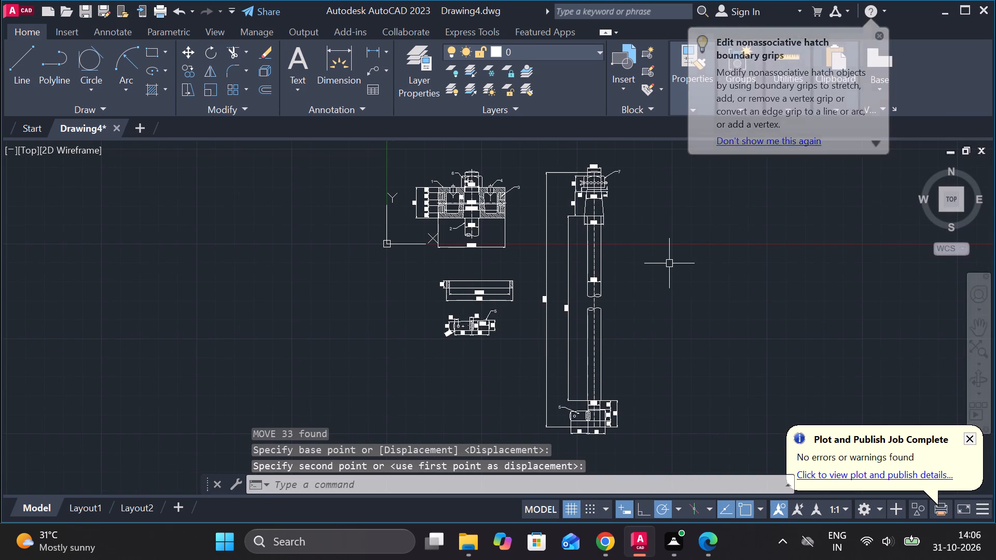
{"action": "key", "text": "Escape"}
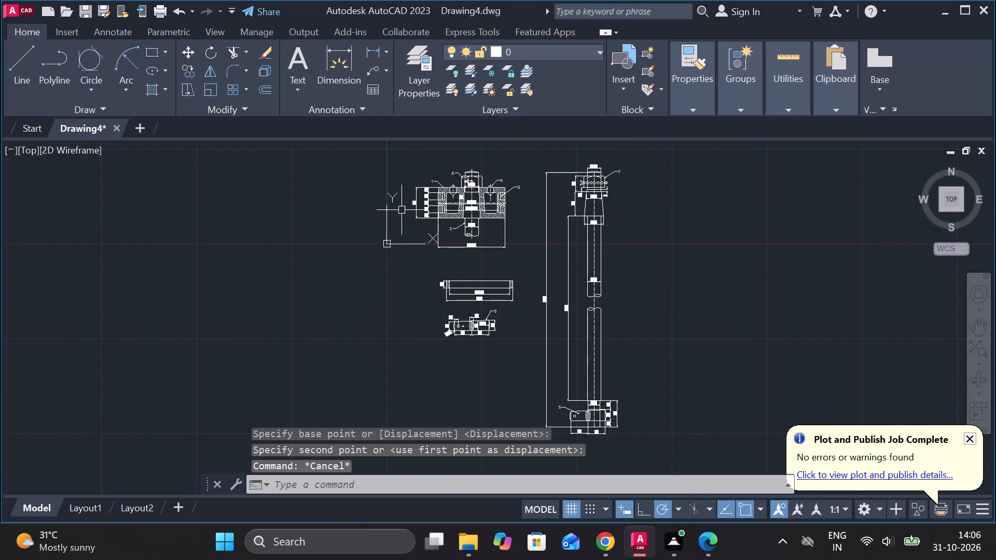
Add a leader labelled 3, text height 8, to the upper edge of the separate ring view.
{"action": "scroll", "coordinate": [448, 264], "scroll_direction": "up", "scroll_amount": 2}
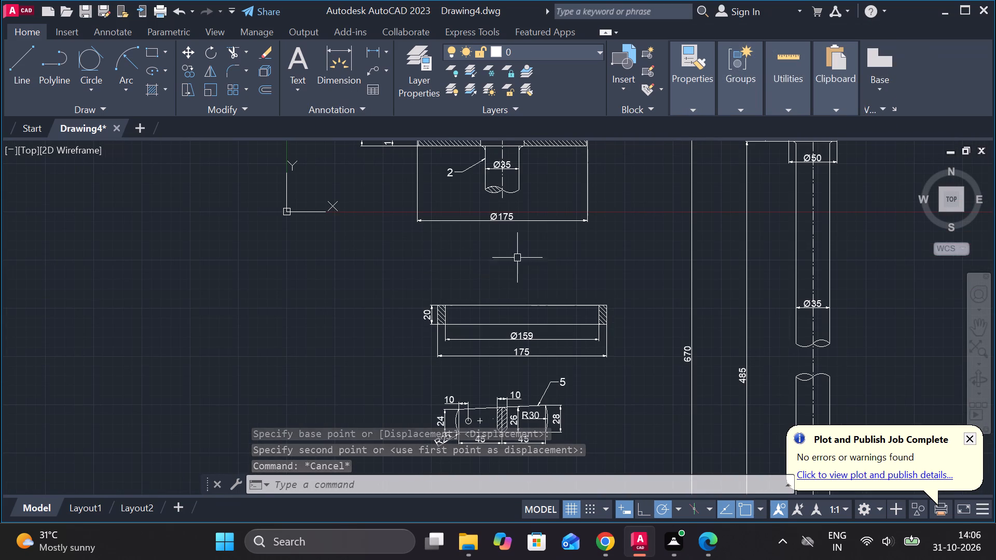
{"action": "left_click", "coordinate": [369, 65]}
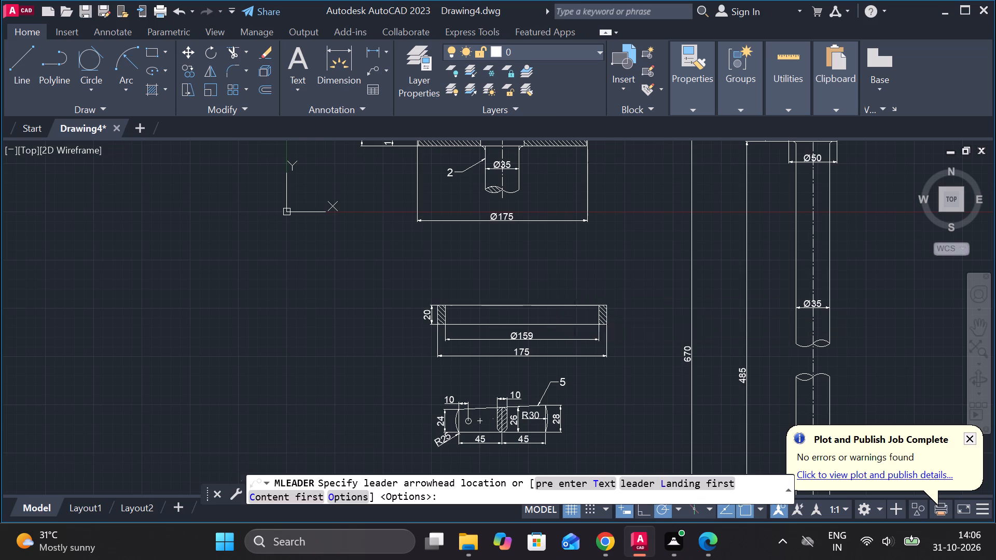
{"action": "left_click", "coordinate": [554, 307]}
{"action": "left_click", "coordinate": [596, 273]}
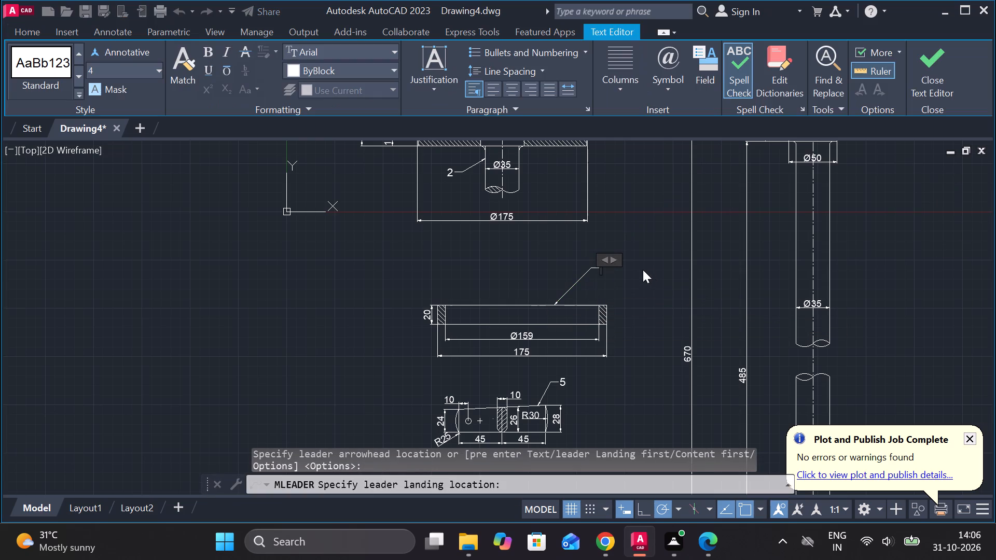
{"action": "left_click", "coordinate": [118, 70]}
{"action": "key", "text": "8"}
{"action": "key", "text": "Return"}
{"action": "key", "text": "3"}
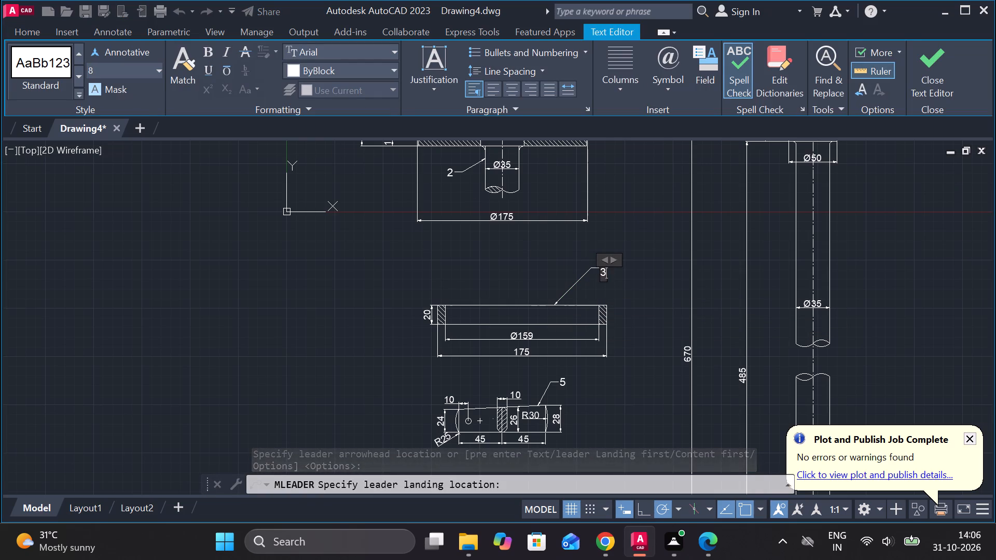
{"action": "left_click", "coordinate": [917, 67]}
Draw a rectangular border enclosing the piston assembly, ring, cotter and piston rod views.
{"action": "scroll", "coordinate": [611, 327], "scroll_direction": "down", "scroll_amount": 1}
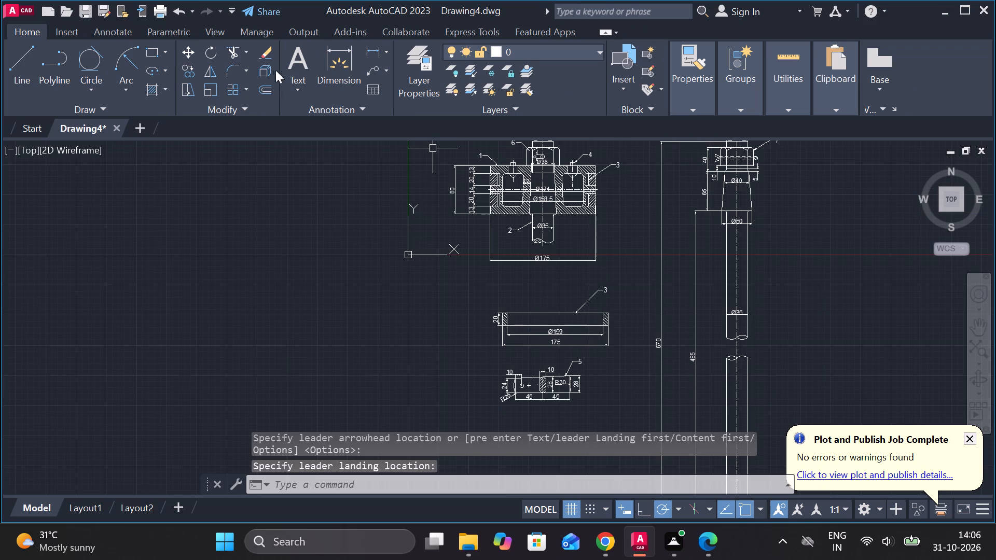
{"action": "left_click", "coordinate": [156, 47]}
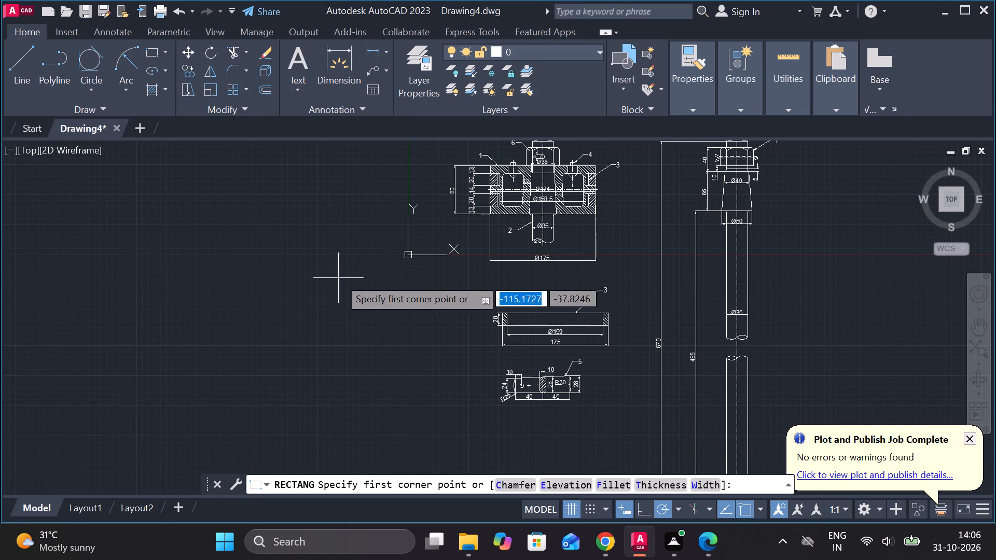
{"action": "scroll", "coordinate": [339, 278], "scroll_direction": "down", "scroll_amount": 2}
{"action": "left_click", "coordinate": [361, 200]}
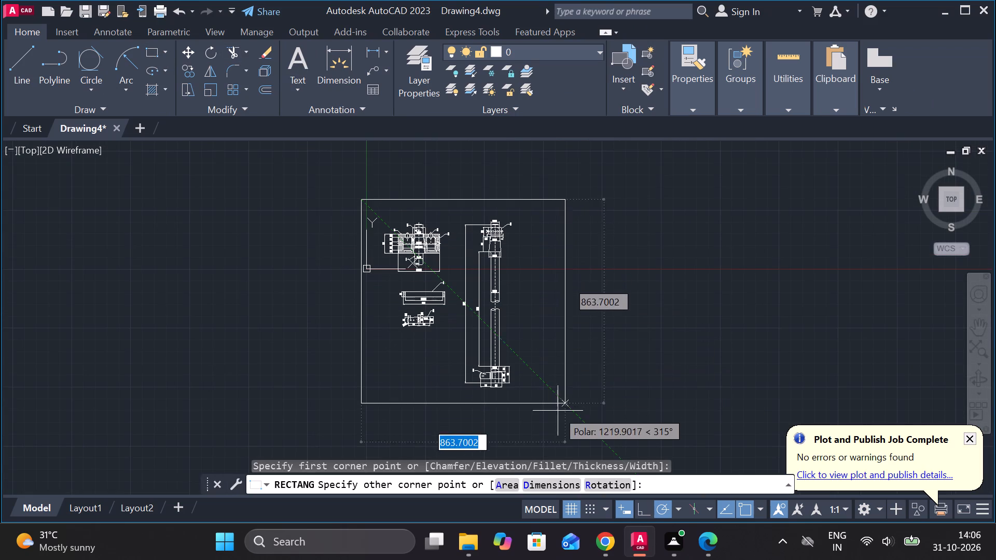
{"action": "left_click", "coordinate": [530, 404]}
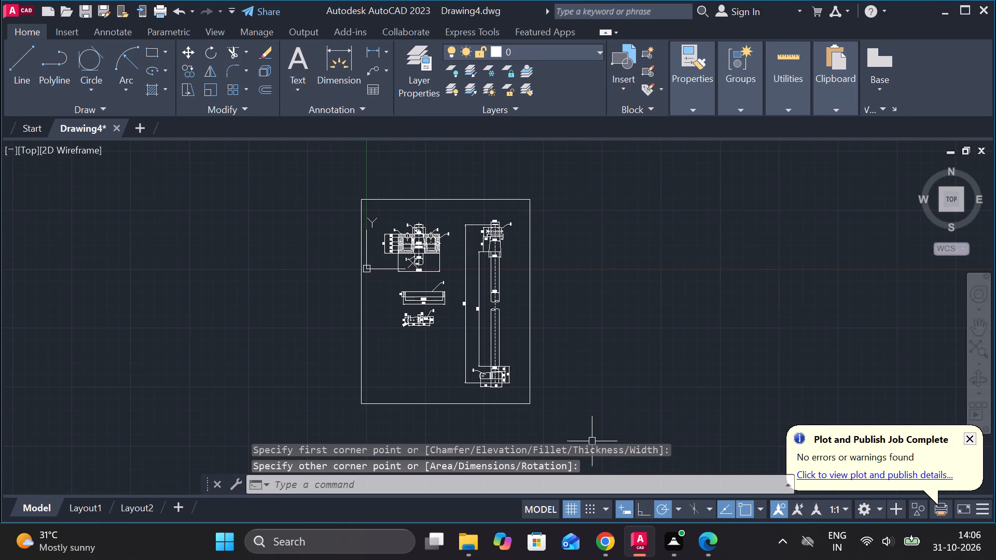
Save the drawing as STEAM PISTON in the Documents folder, in AutoCAD 2018 Drawing format.
{"action": "key", "text": "ctrl+s"}
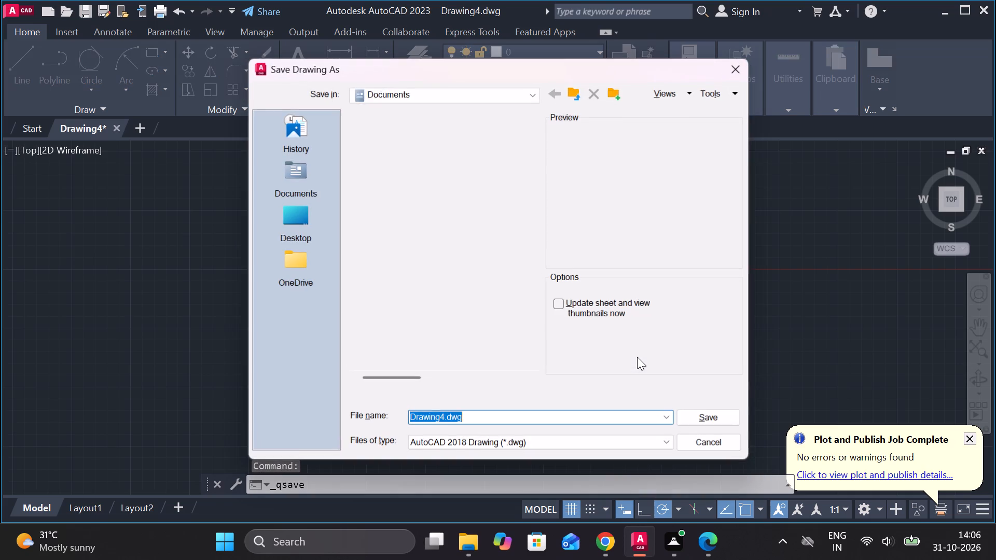
{"action": "type", "text": "STEAM PISTON"}
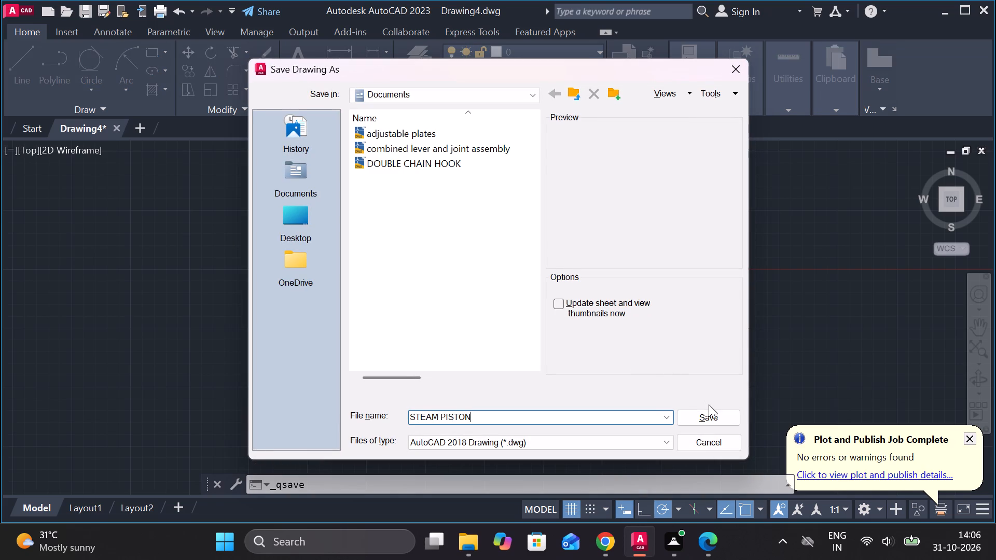
{"action": "left_click", "coordinate": [708, 410]}
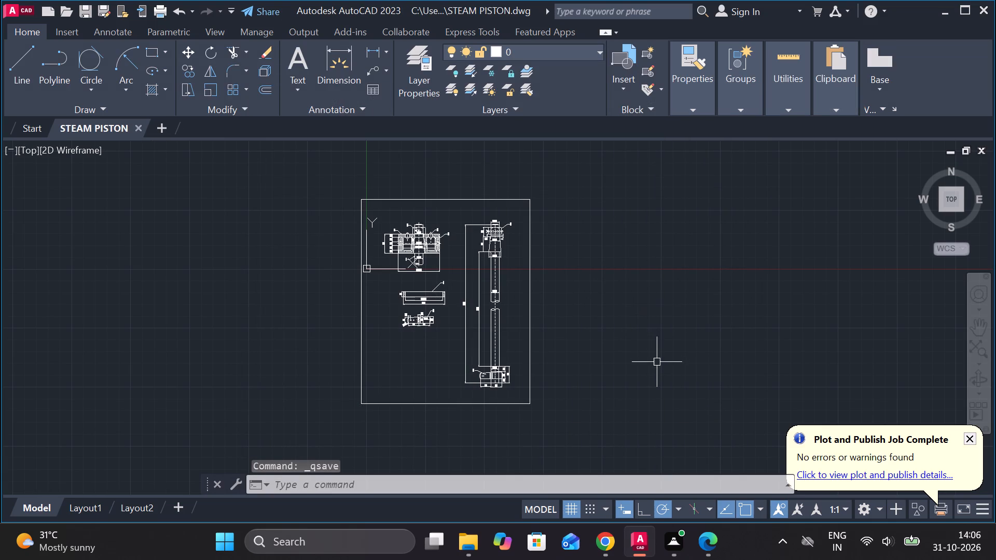
{"action": "key", "text": "ctrl+s"}
Turn off command logging with LOGFILEOFF and save the drawing.
{"action": "type", "text": "LOG"}
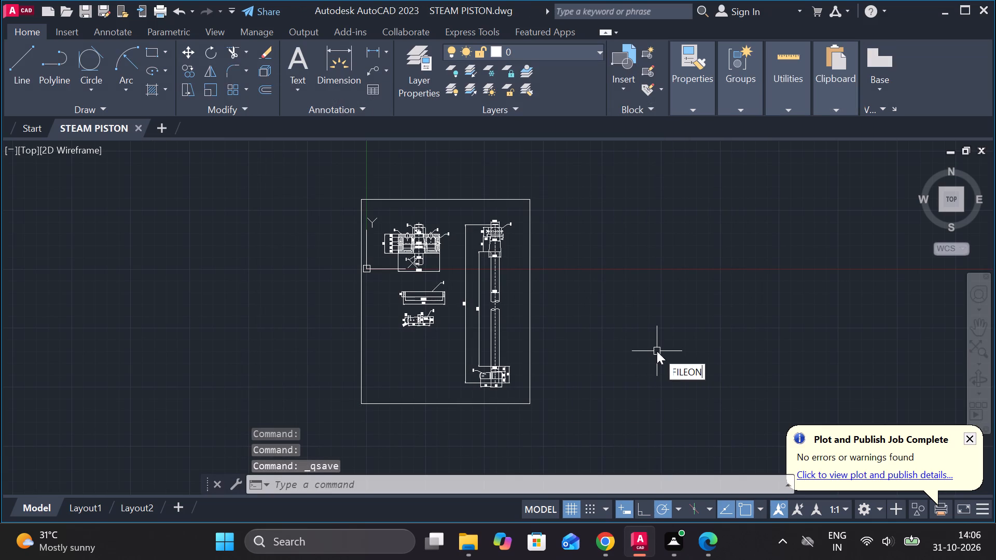
{"action": "left_click", "coordinate": [719, 406]}
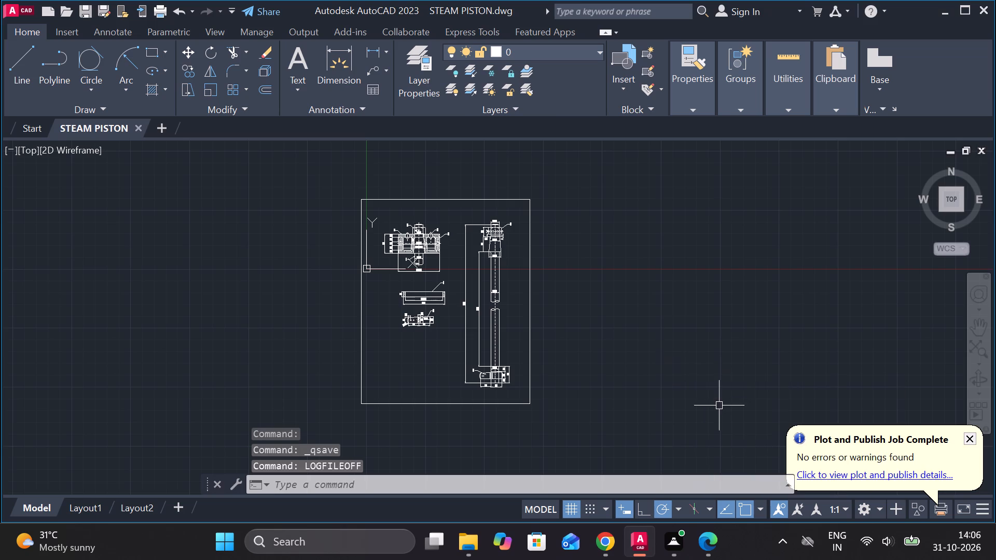
{"action": "key", "text": "ctrl+s"}
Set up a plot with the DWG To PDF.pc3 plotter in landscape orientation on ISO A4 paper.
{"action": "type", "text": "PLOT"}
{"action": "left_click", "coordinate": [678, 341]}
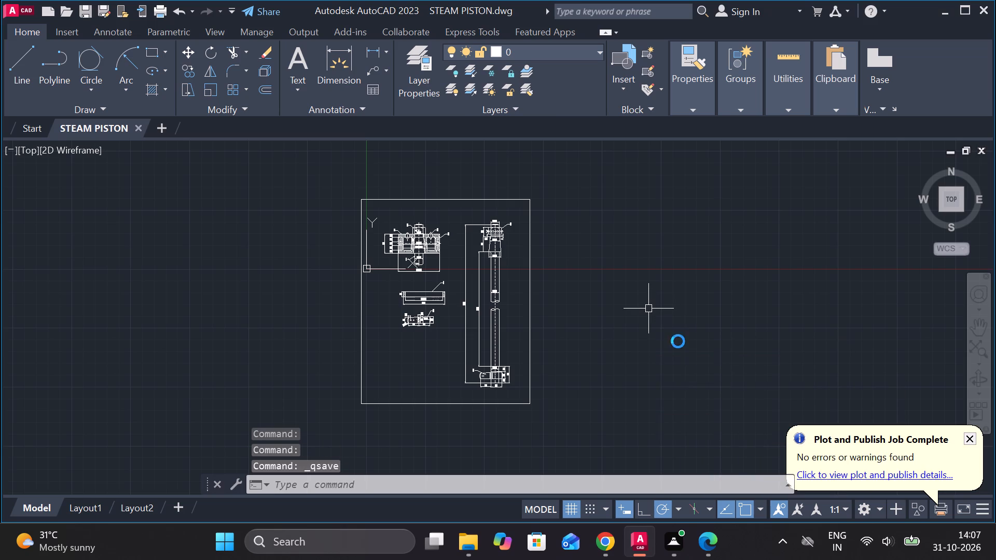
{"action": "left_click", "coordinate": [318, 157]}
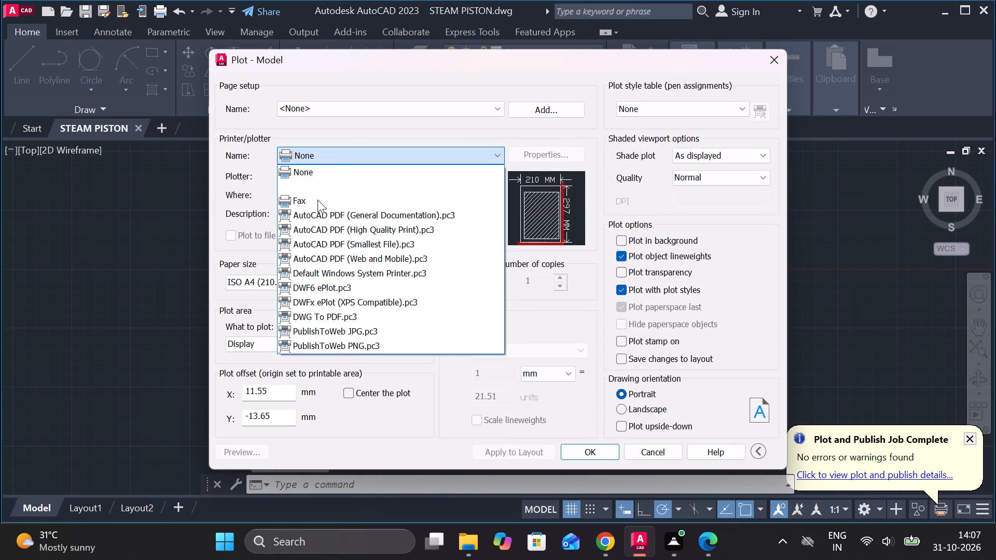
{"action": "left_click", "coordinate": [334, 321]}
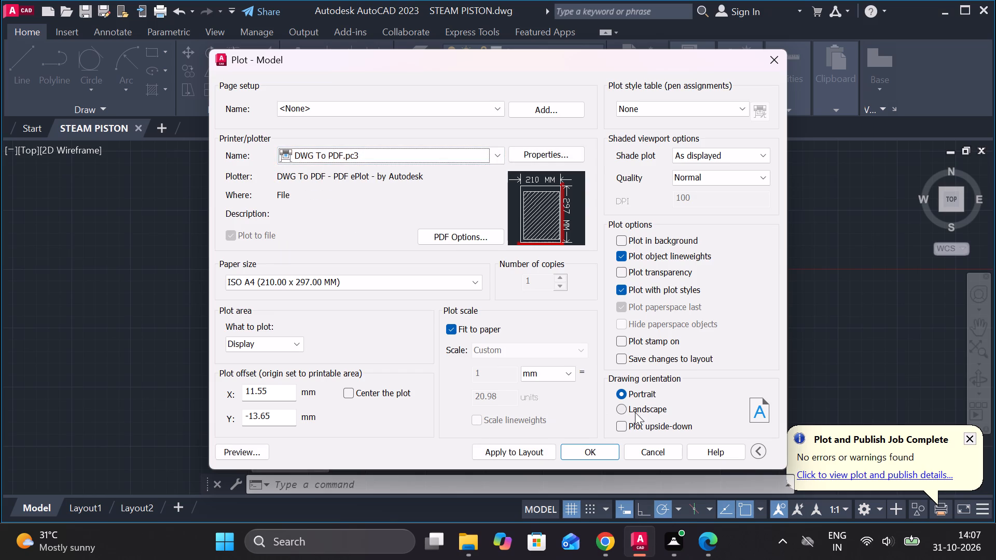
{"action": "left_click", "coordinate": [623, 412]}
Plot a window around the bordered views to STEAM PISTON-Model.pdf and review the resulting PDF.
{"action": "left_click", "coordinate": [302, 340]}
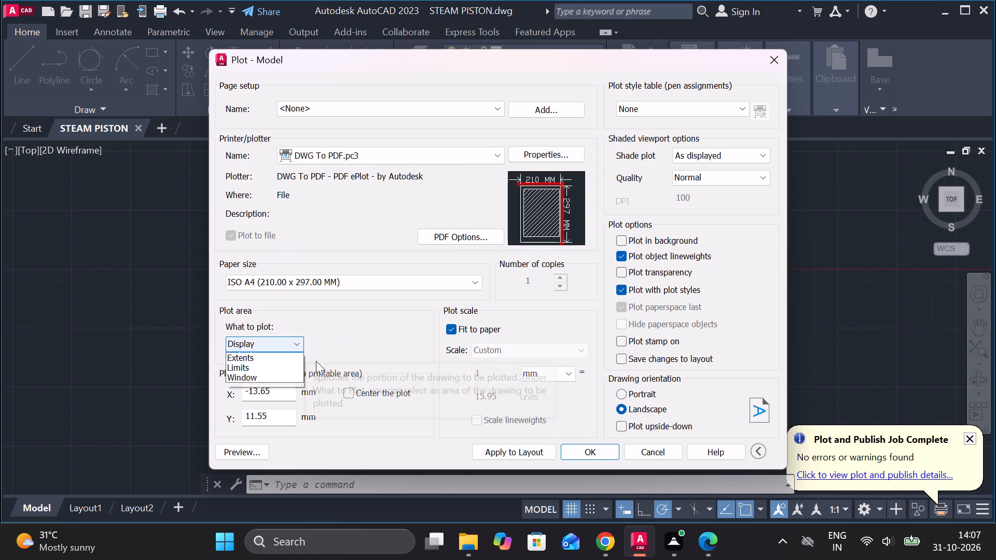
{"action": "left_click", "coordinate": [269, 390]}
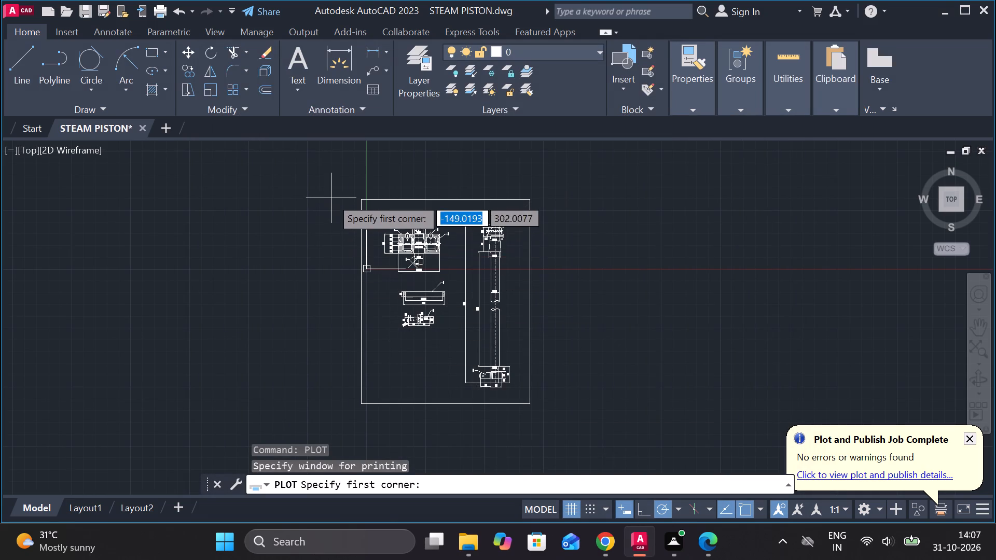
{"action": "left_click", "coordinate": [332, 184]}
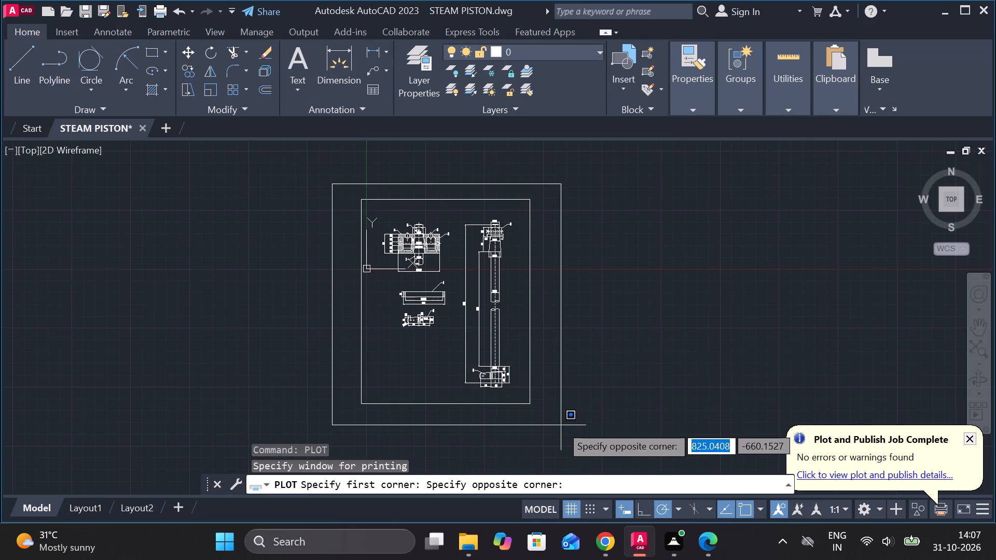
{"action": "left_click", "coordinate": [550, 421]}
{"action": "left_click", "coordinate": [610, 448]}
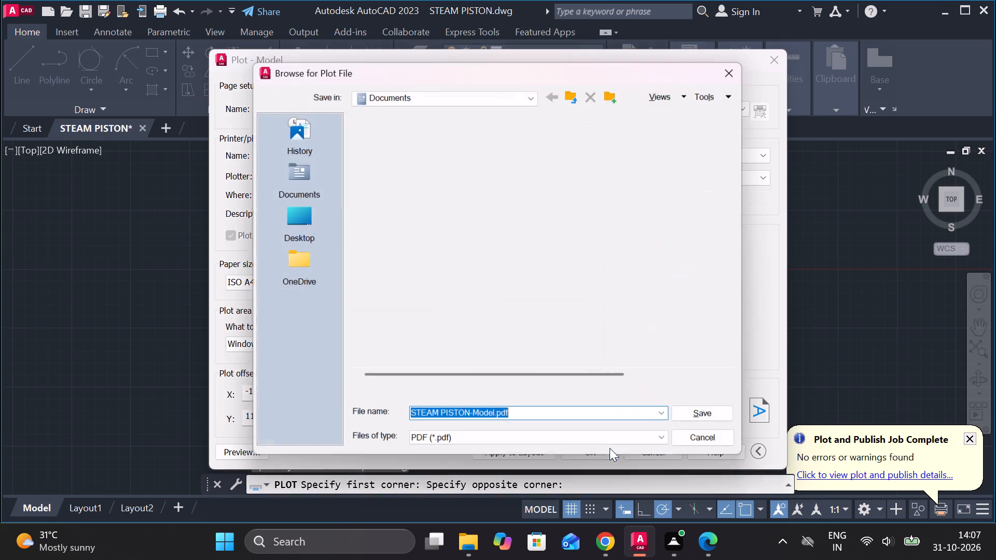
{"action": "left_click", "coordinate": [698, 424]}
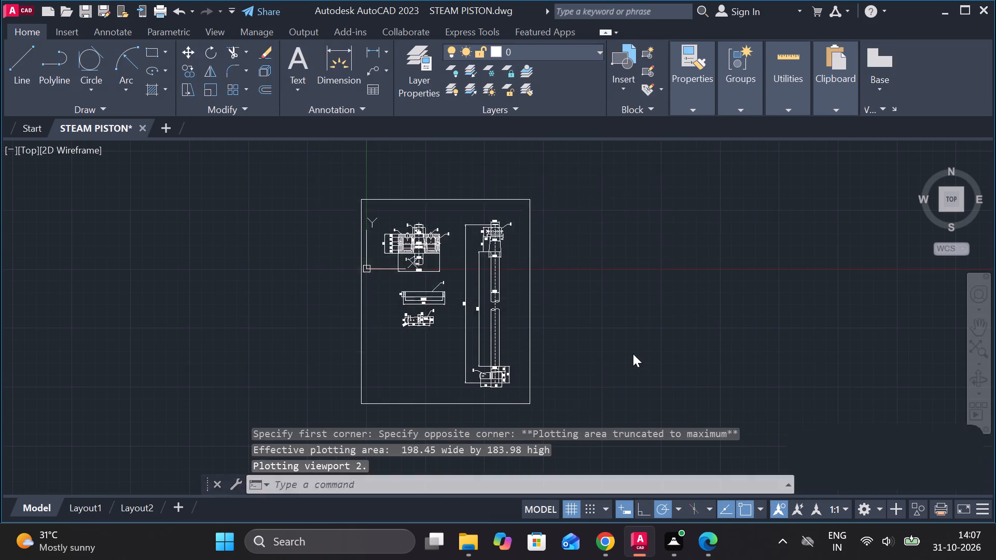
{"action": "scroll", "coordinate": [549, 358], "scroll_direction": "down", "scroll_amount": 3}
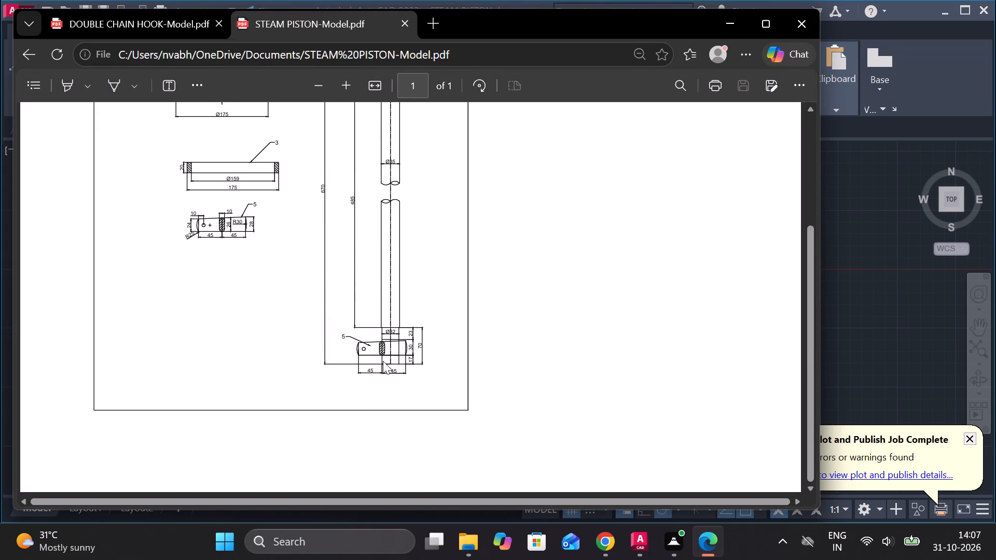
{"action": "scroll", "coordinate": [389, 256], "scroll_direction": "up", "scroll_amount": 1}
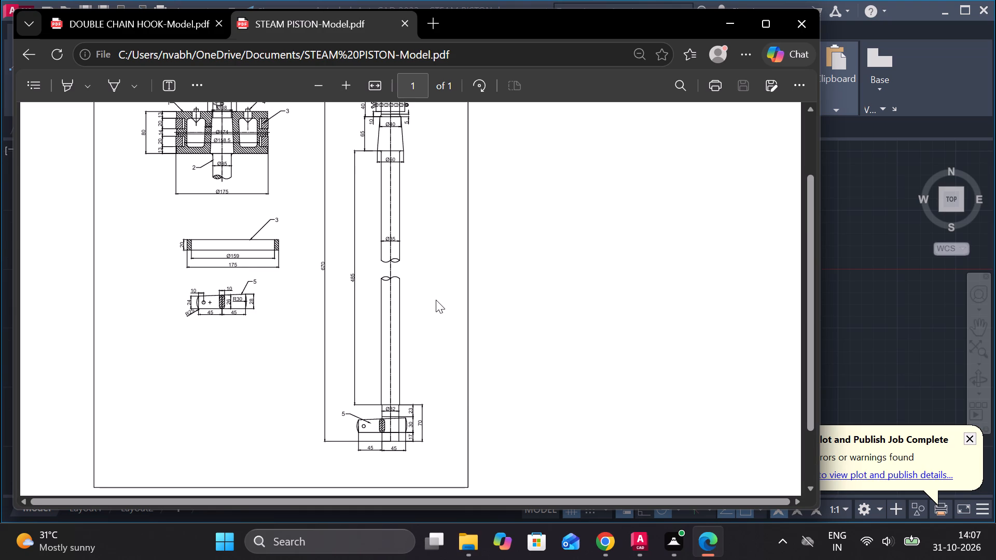
Back in AutoCAD, hatch one closed lobe at each of the piston rod's two break lines with ANSI31, angle 90, scale 1.
{"action": "left_click", "coordinate": [835, 271]}
{"action": "scroll", "coordinate": [489, 275], "scroll_direction": "up", "scroll_amount": 2}
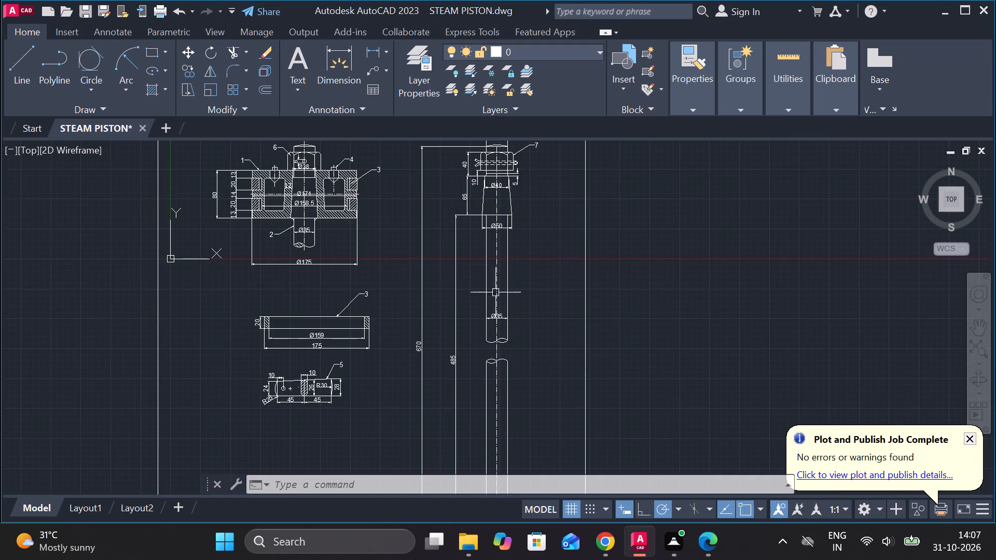
{"action": "scroll", "coordinate": [518, 313], "scroll_direction": "up", "scroll_amount": 1}
{"action": "left_click", "coordinate": [153, 92]}
{"action": "scroll", "coordinate": [478, 364], "scroll_direction": "up", "scroll_amount": 2}
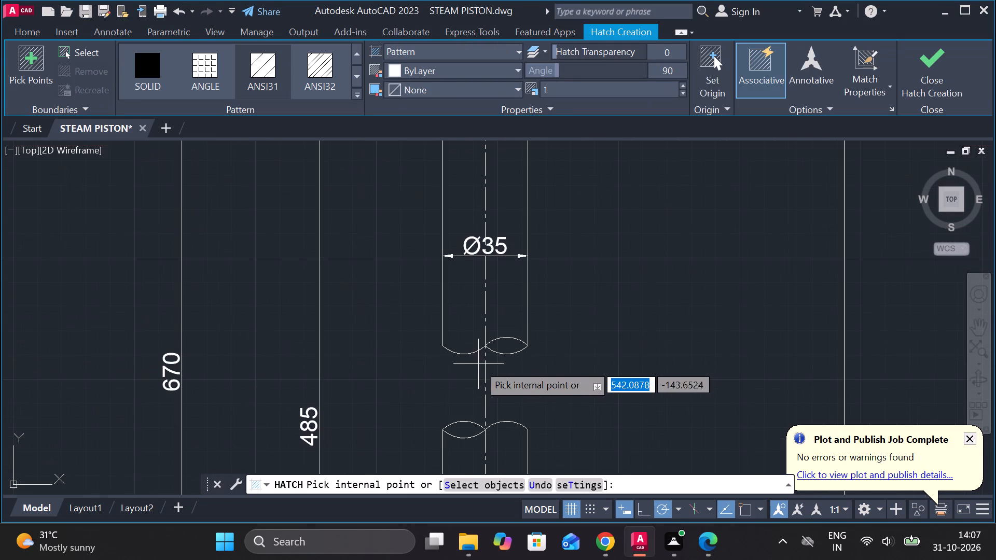
{"action": "left_click", "coordinate": [508, 348]}
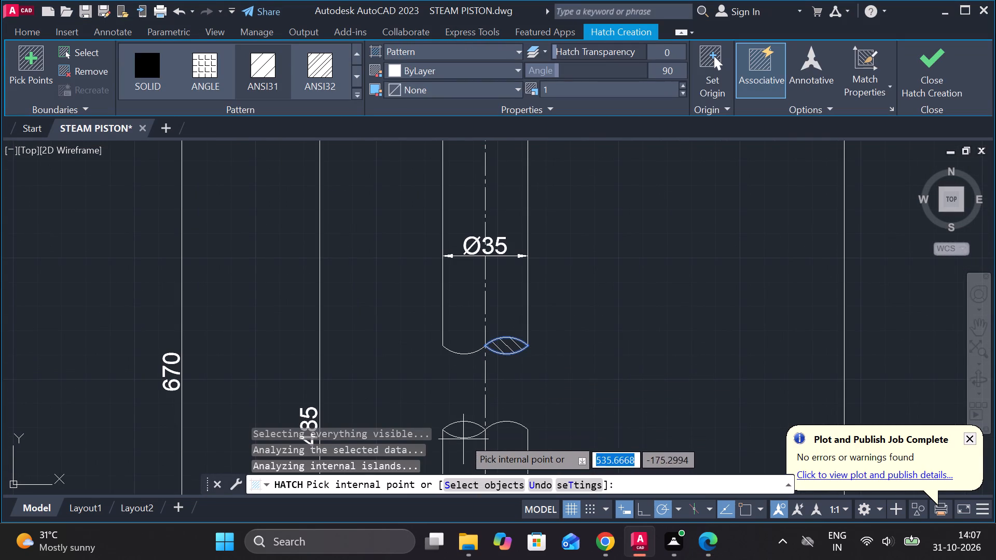
{"action": "left_click", "coordinate": [460, 430]}
Hatch both halves of the piston rod's lower end beneath the cotter with the same pattern.
{"action": "scroll", "coordinate": [508, 418], "scroll_direction": "down", "scroll_amount": 2}
{"action": "middle_click_drag", "start_coordinate": [528, 400], "coordinate": [510, 264]}
{"action": "middle_click_drag", "start_coordinate": [515, 422], "coordinate": [507, 311]}
{"action": "middle_click_drag", "start_coordinate": [476, 403], "coordinate": [492, 272]}
{"action": "scroll", "coordinate": [488, 388], "scroll_direction": "up", "scroll_amount": 1}
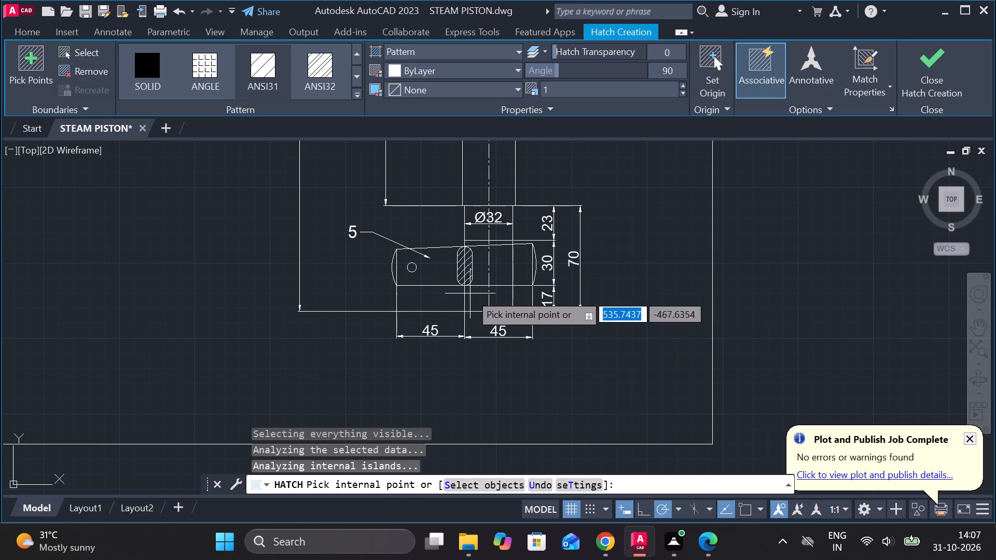
{"action": "left_click", "coordinate": [468, 295]}
{"action": "left_click", "coordinate": [491, 304]}
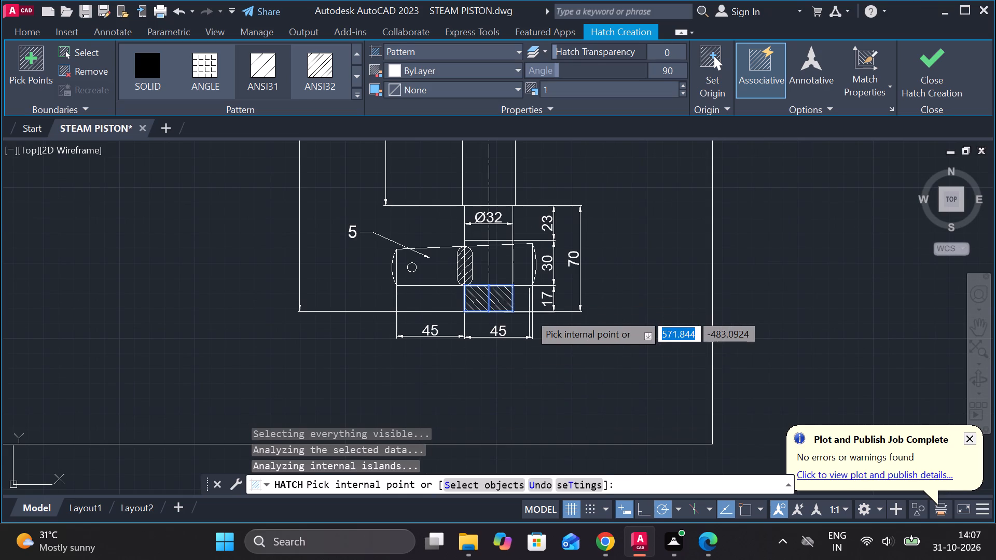
{"action": "scroll", "coordinate": [529, 313], "scroll_direction": "down", "scroll_amount": 2}
{"action": "middle_click_drag", "start_coordinate": [338, 260], "coordinate": [441, 433]}
{"action": "scroll", "coordinate": [361, 268], "scroll_direction": "down", "scroll_amount": 1}
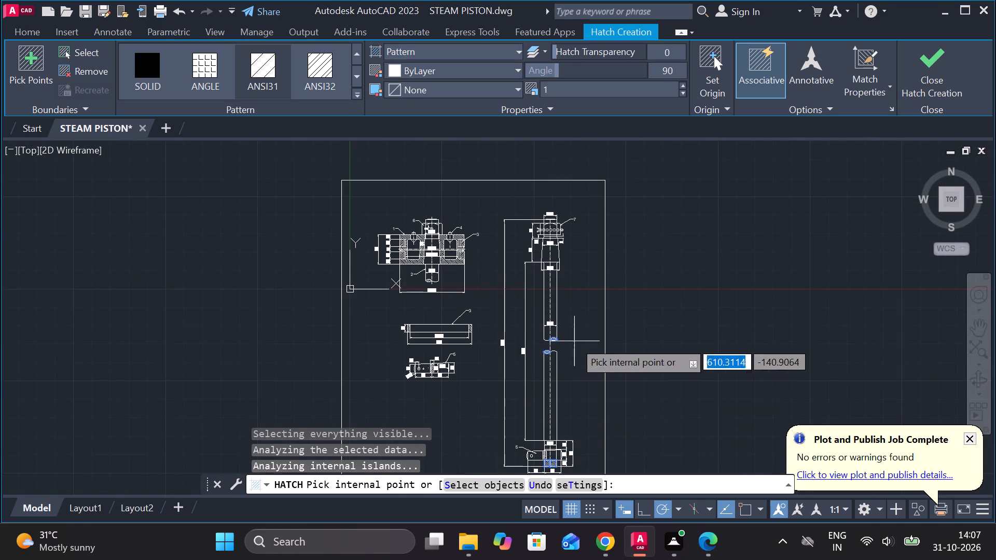
{"action": "left_click", "coordinate": [939, 65]}
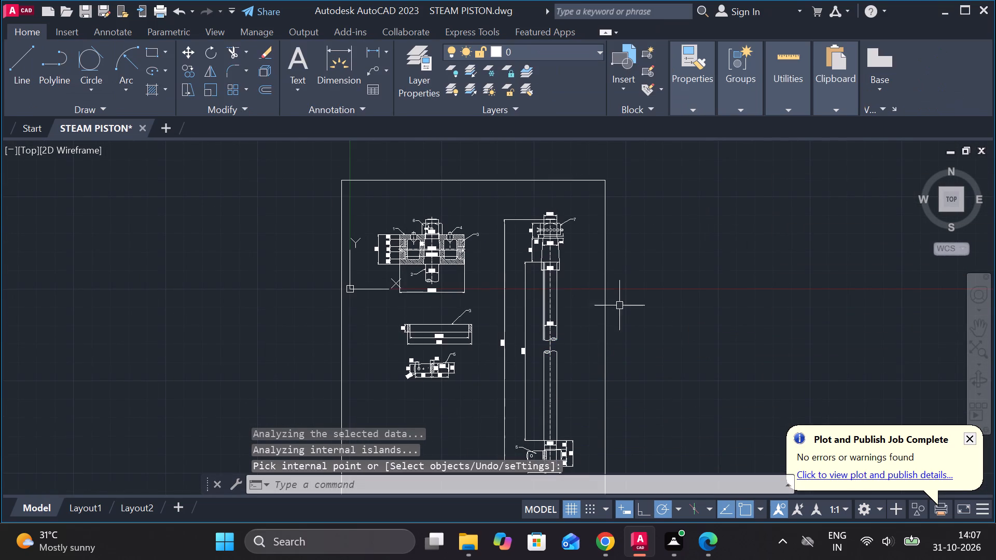
Save the hatched drawing.
{"action": "key", "text": "ctrl+s"}
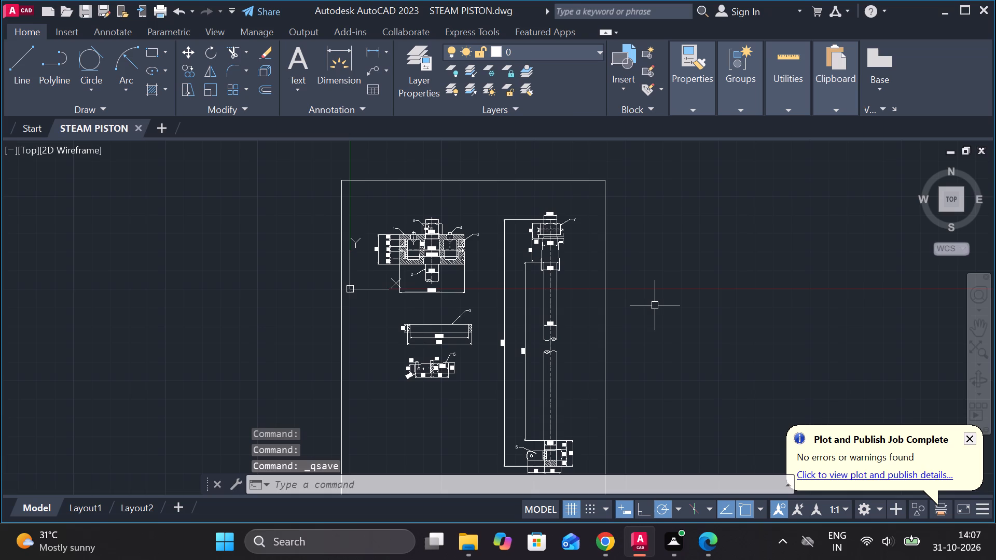
Set up a new plot with the DWG To PDF.pc3 plotter in landscape orientation on ISO A4 paper.
{"action": "type", "text": "PLOT"}
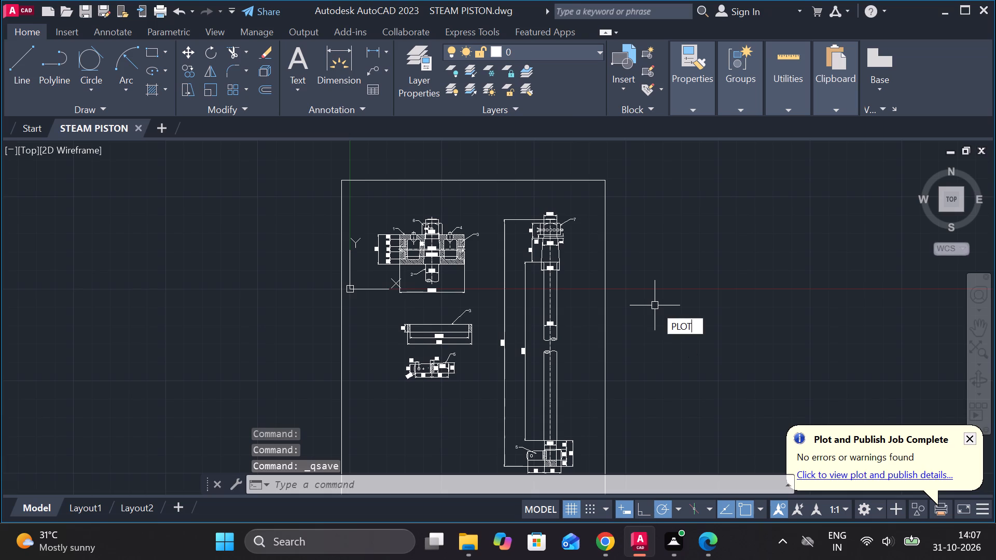
{"action": "left_click", "coordinate": [688, 345]}
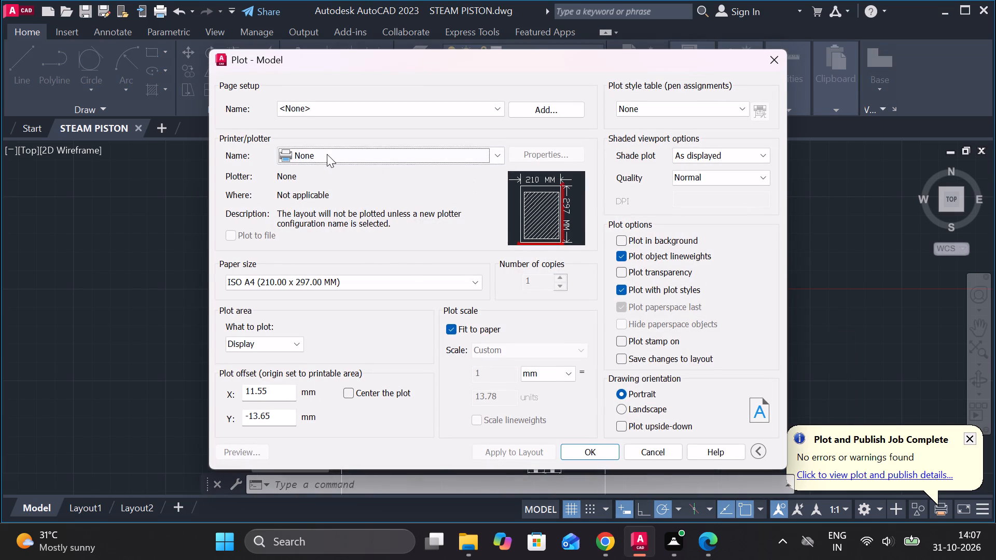
{"action": "left_click", "coordinate": [327, 154]}
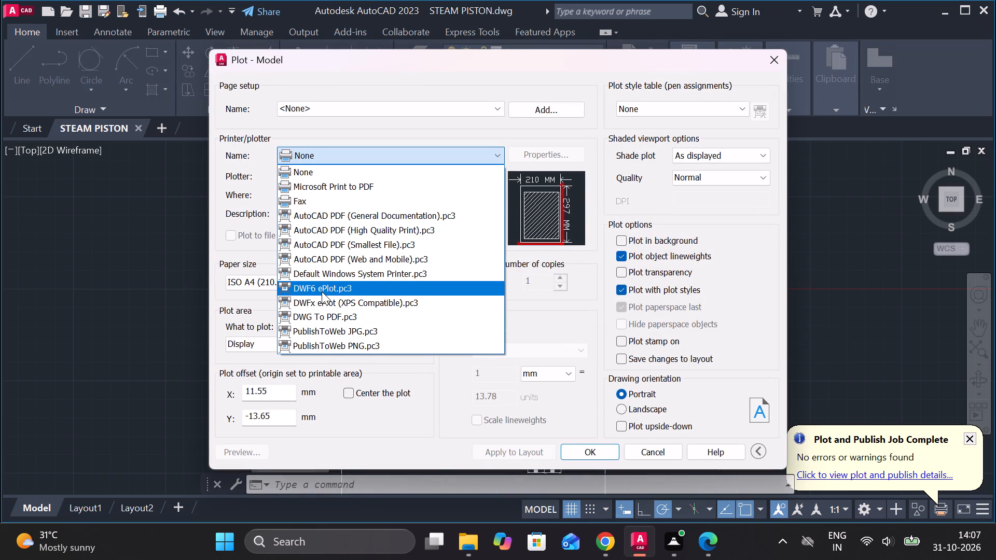
{"action": "left_click", "coordinate": [335, 291]}
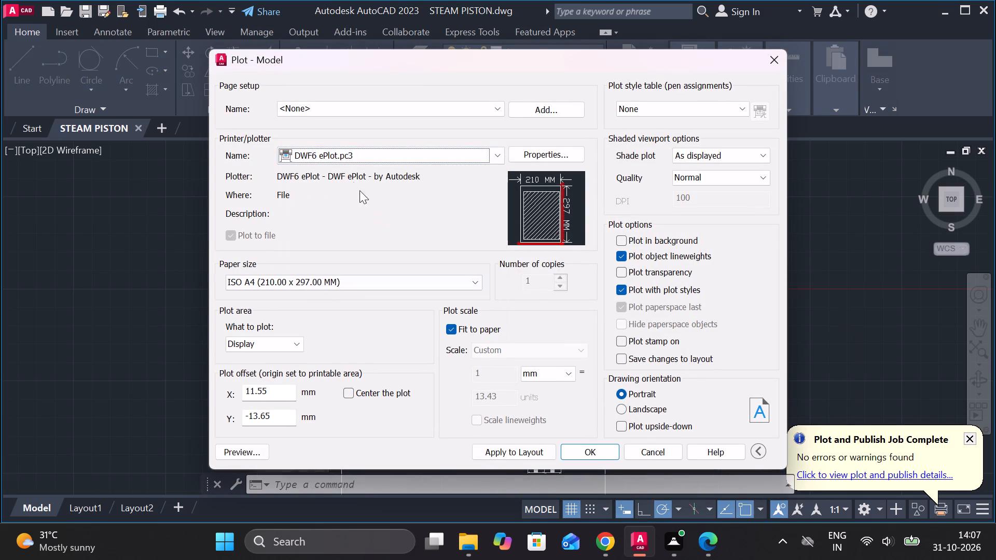
{"action": "left_click", "coordinate": [340, 149]}
{"action": "left_click", "coordinate": [369, 314]}
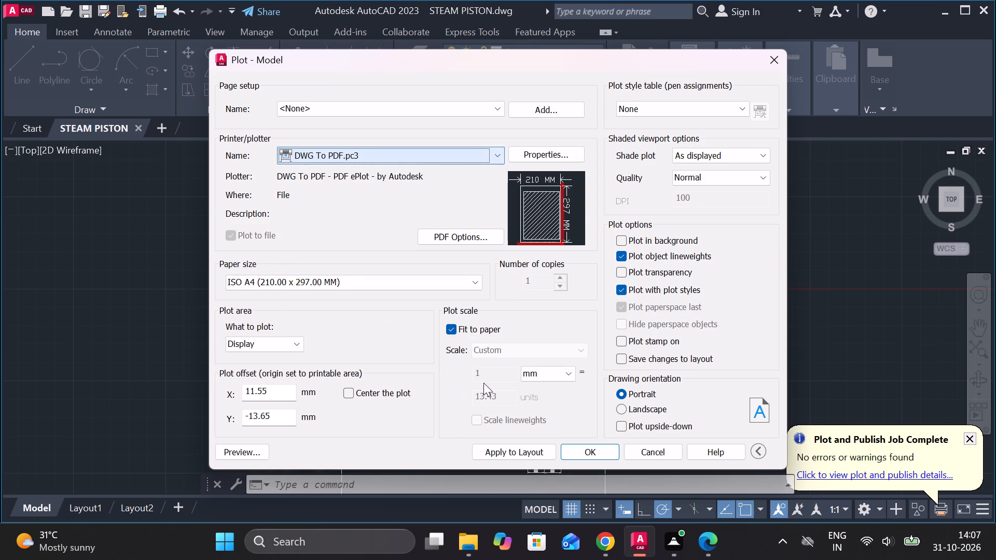
{"action": "left_click", "coordinate": [626, 410]}
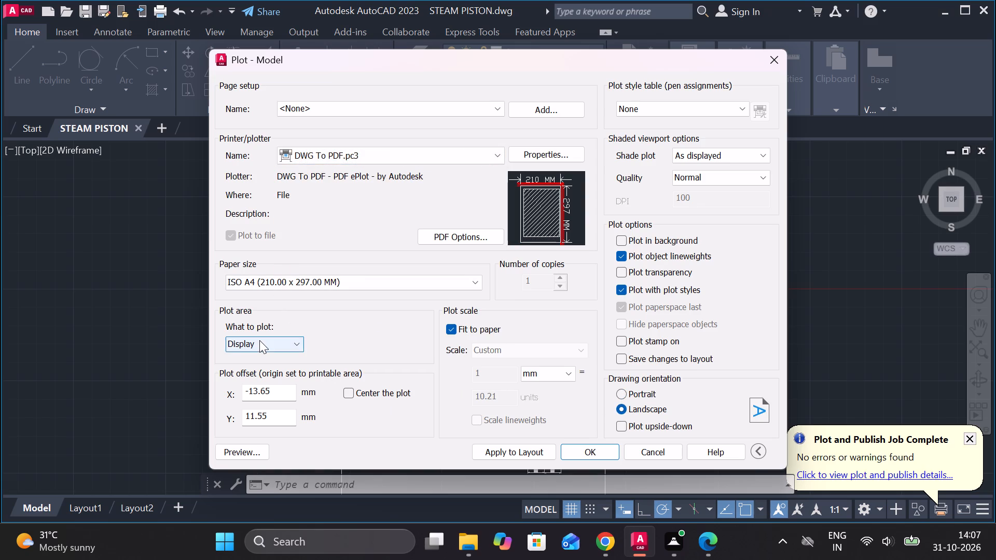
Plot a window enclosing the whole border to PDF, overwriting the existing STEAM PISTON-Model file.
{"action": "left_click", "coordinate": [259, 340]}
{"action": "left_click", "coordinate": [279, 381]}
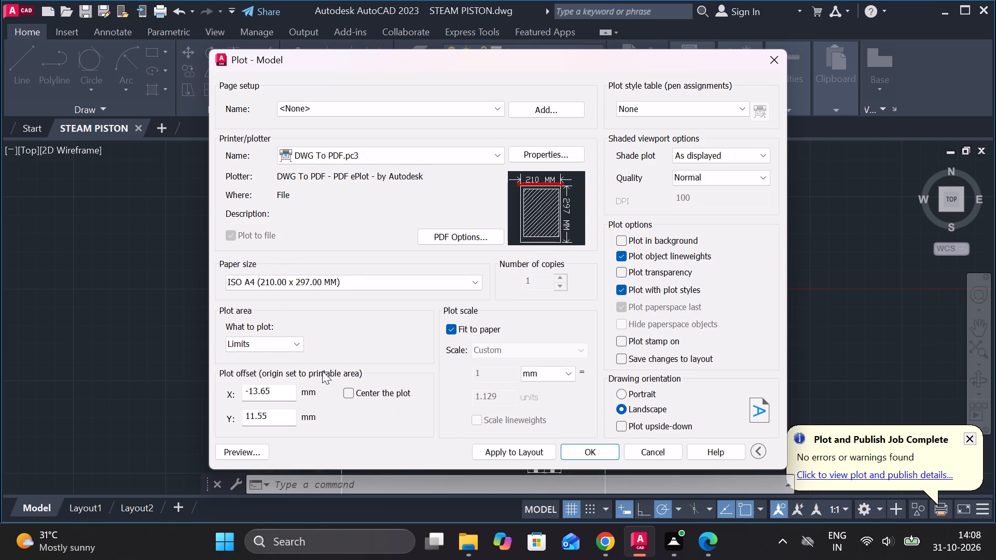
{"action": "left_click", "coordinate": [251, 351]}
{"action": "left_click", "coordinate": [259, 383]}
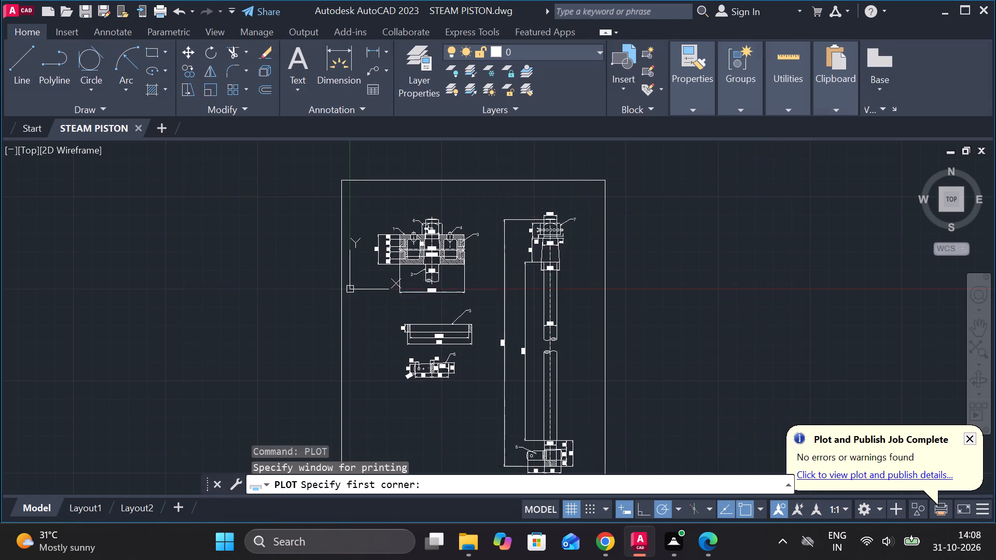
{"action": "left_click", "coordinate": [294, 156]}
{"action": "middle_click_drag", "start_coordinate": [537, 374], "coordinate": [458, 250]}
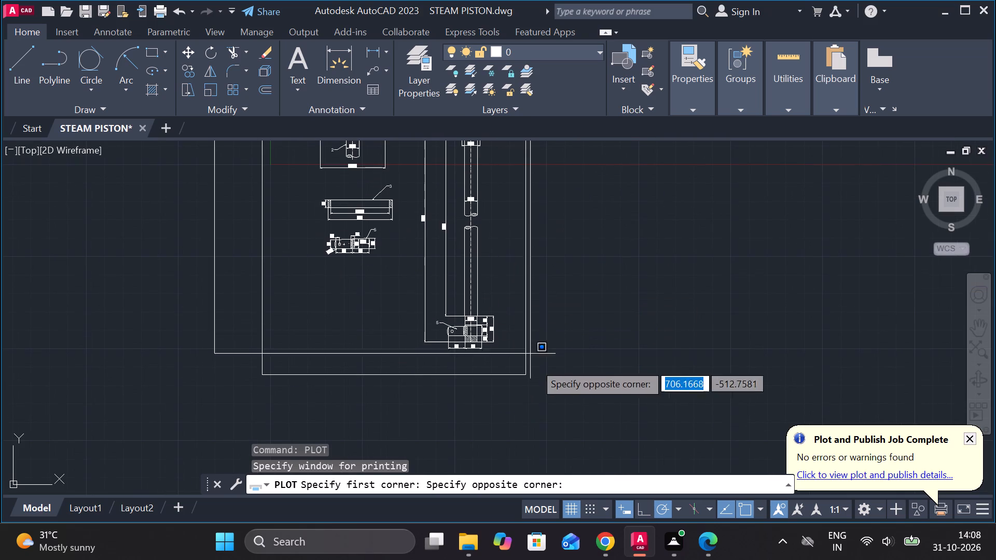
{"action": "left_click", "coordinate": [573, 403]}
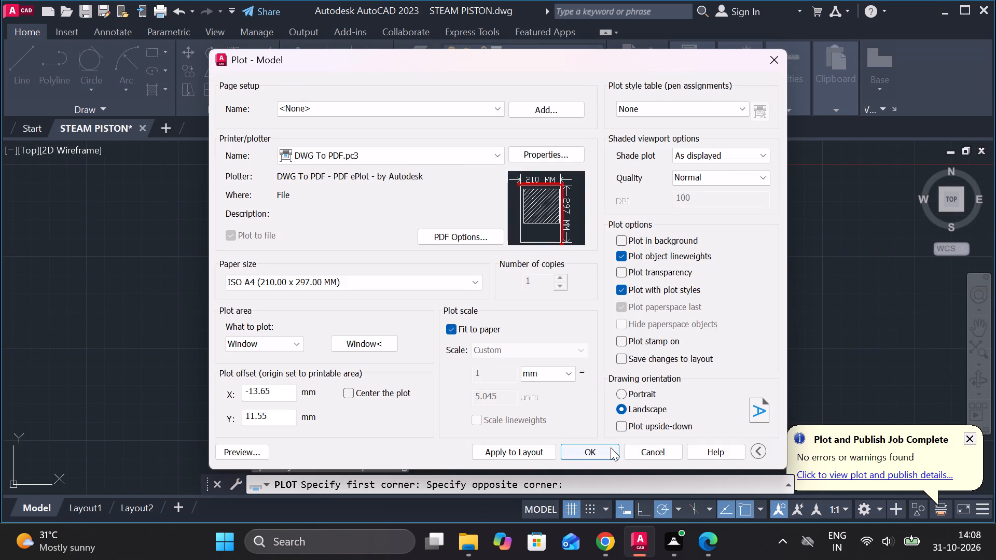
{"action": "left_click", "coordinate": [610, 450]}
{"action": "left_click", "coordinate": [696, 425]}
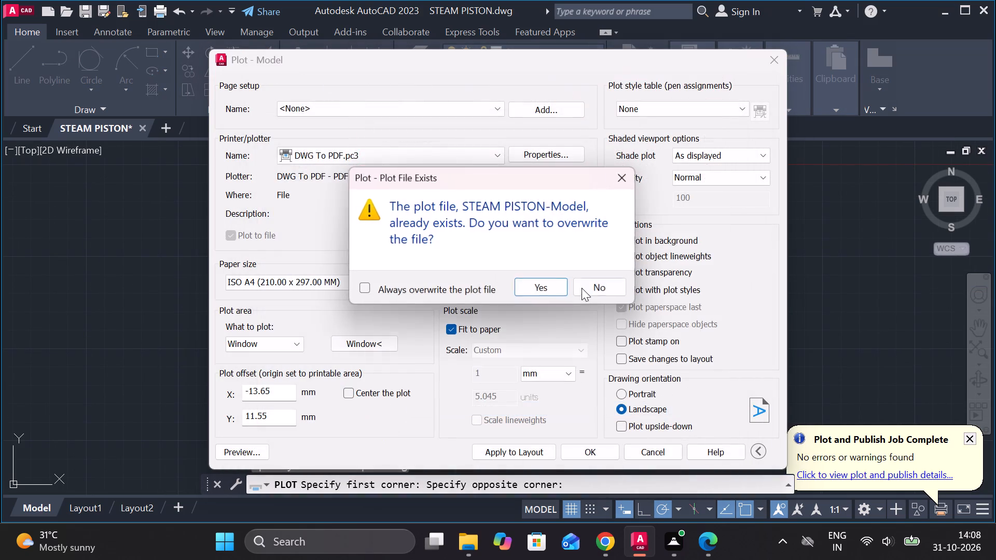
{"action": "left_click", "coordinate": [554, 286]}
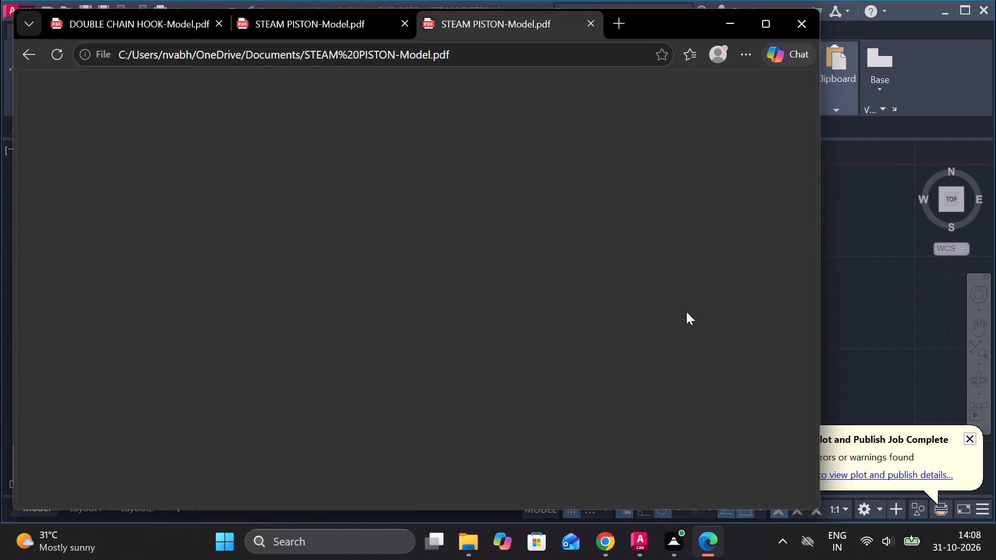